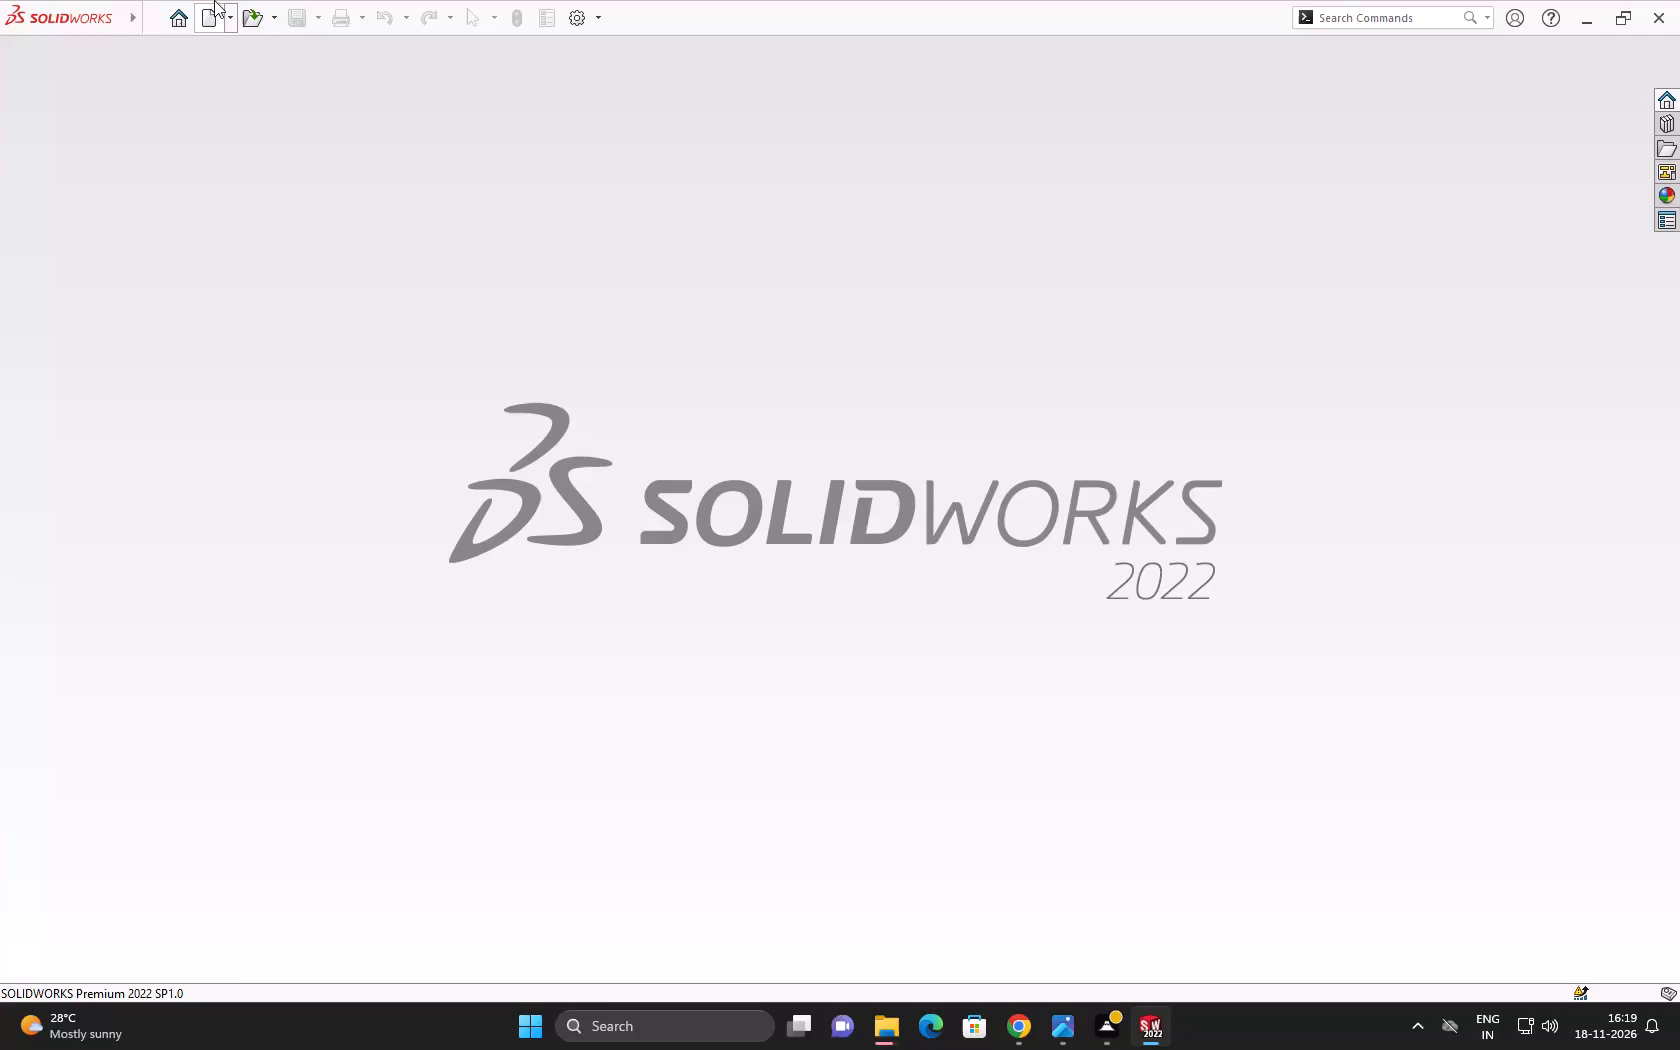
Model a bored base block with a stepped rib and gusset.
Create a new part document.
left_click(211, 7)
left_click(804, 775)
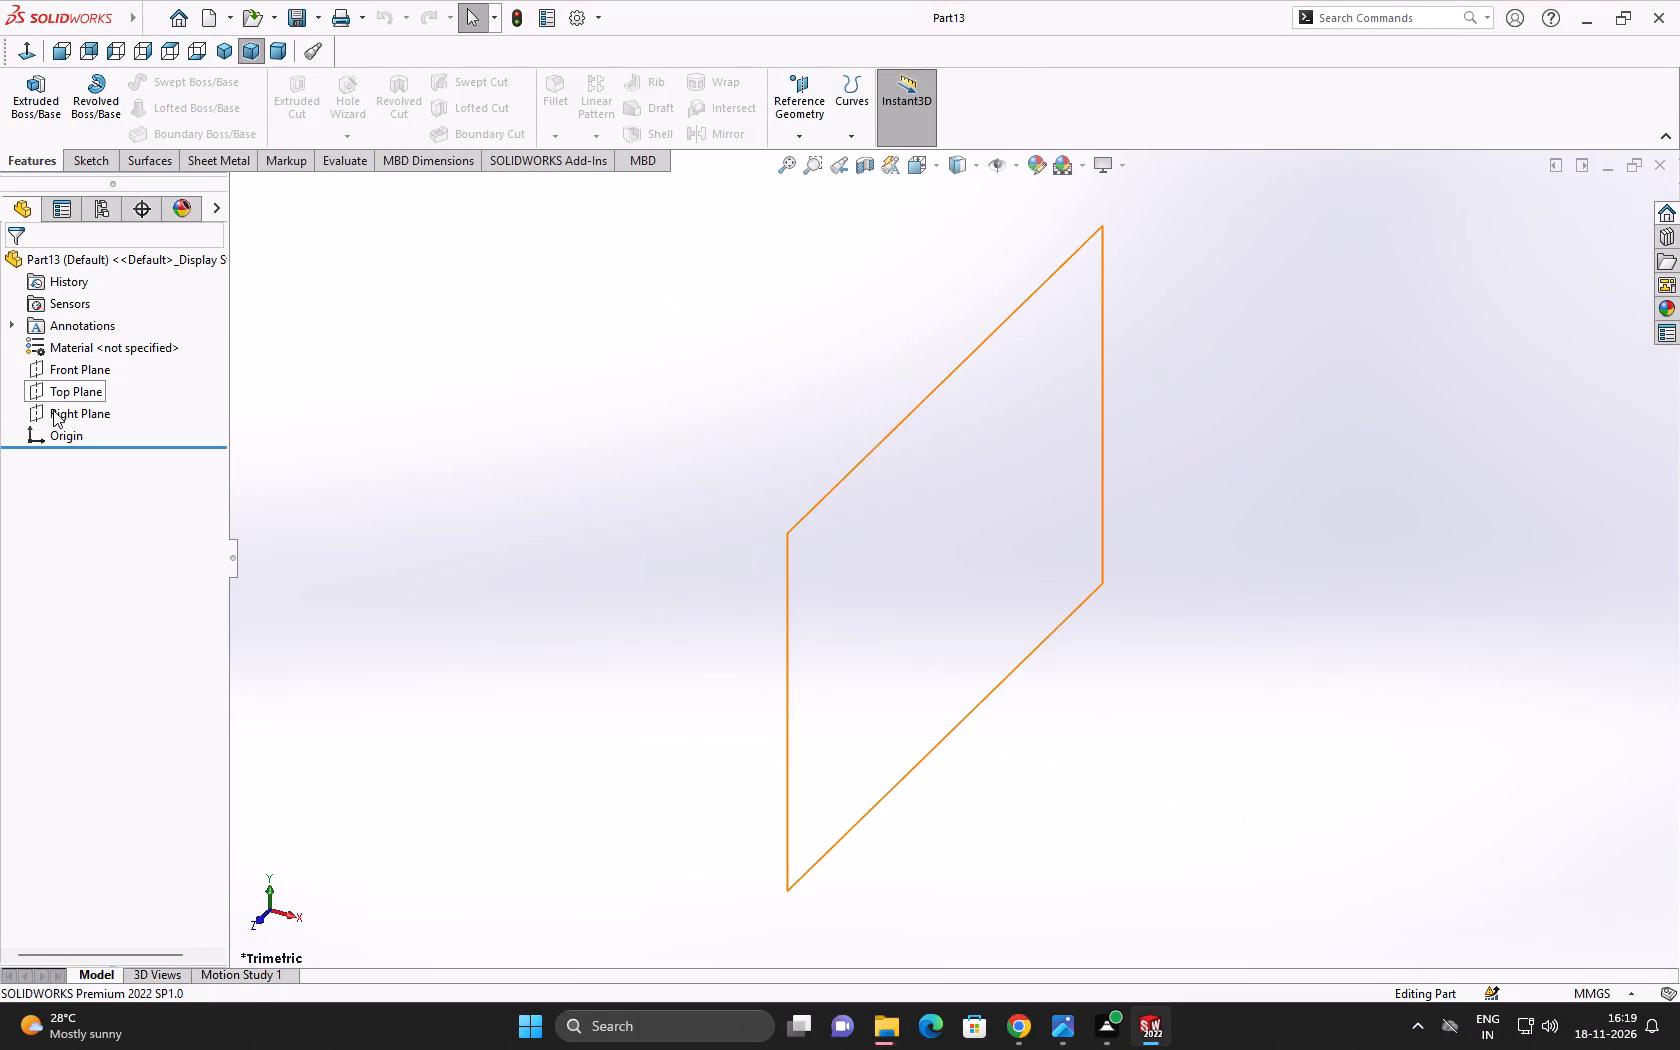
On the Top Plane, sketch a center rectangle about 200 by 104 mm centred on the origin.
left_click(76, 392)
left_click(86, 357)
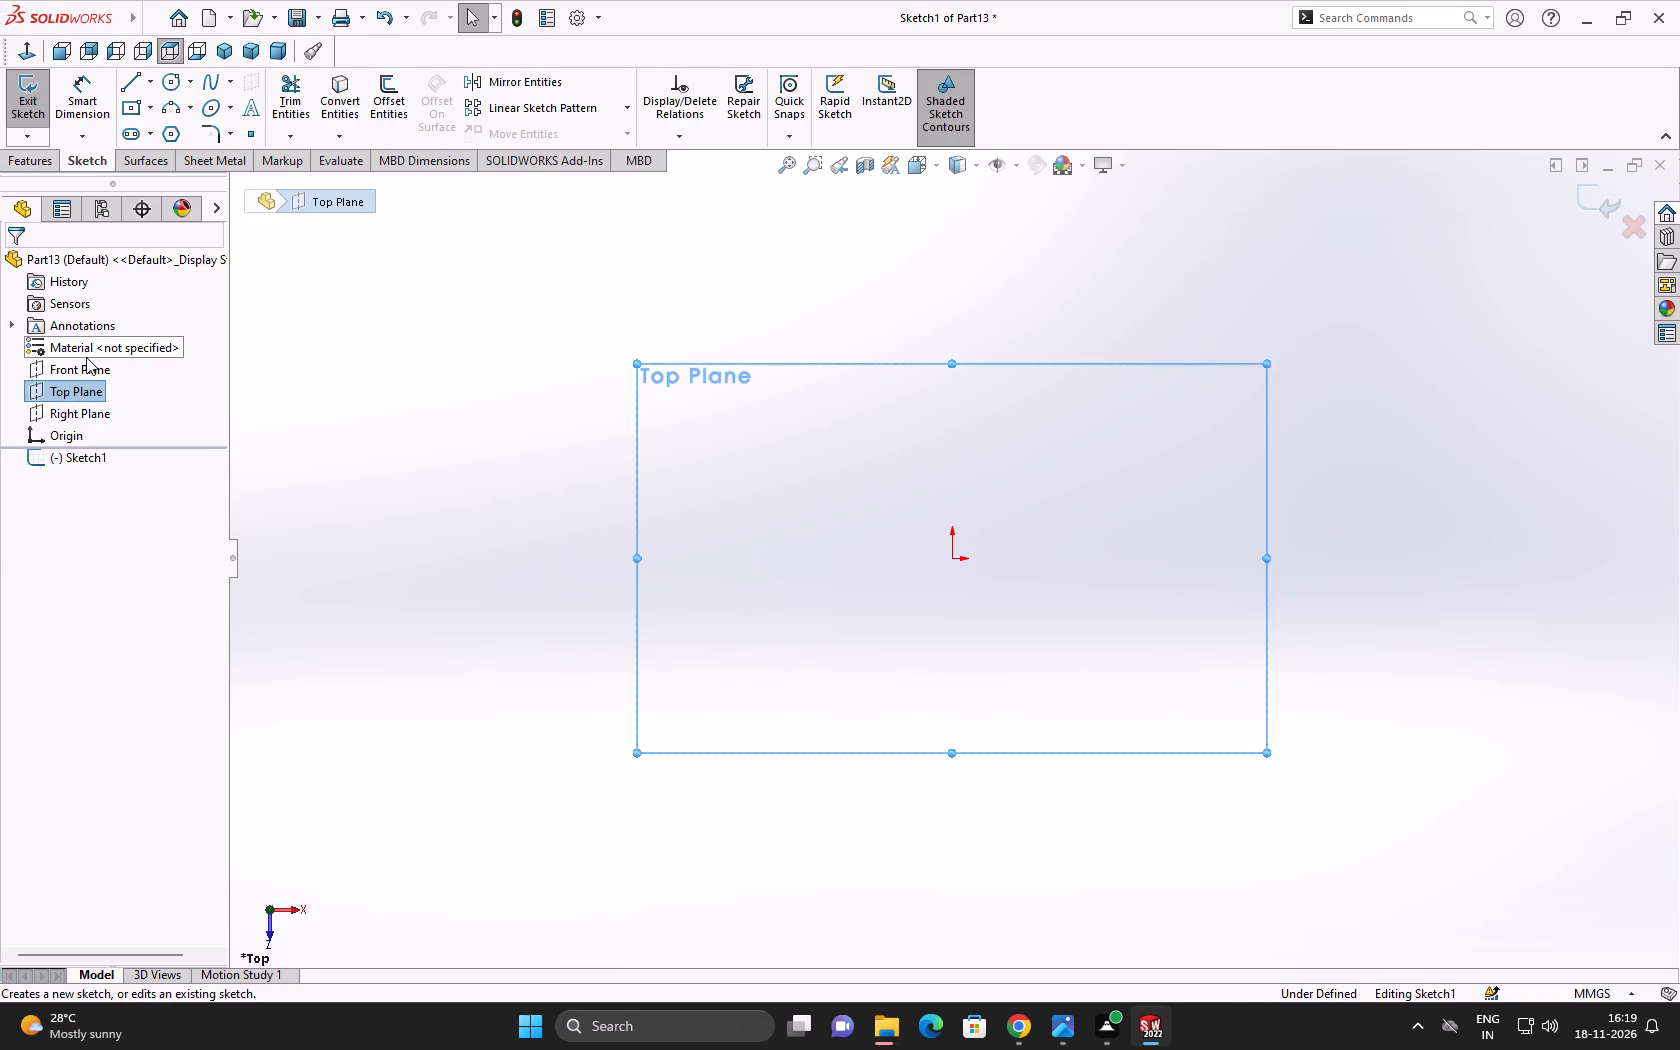
left_click(134, 106)
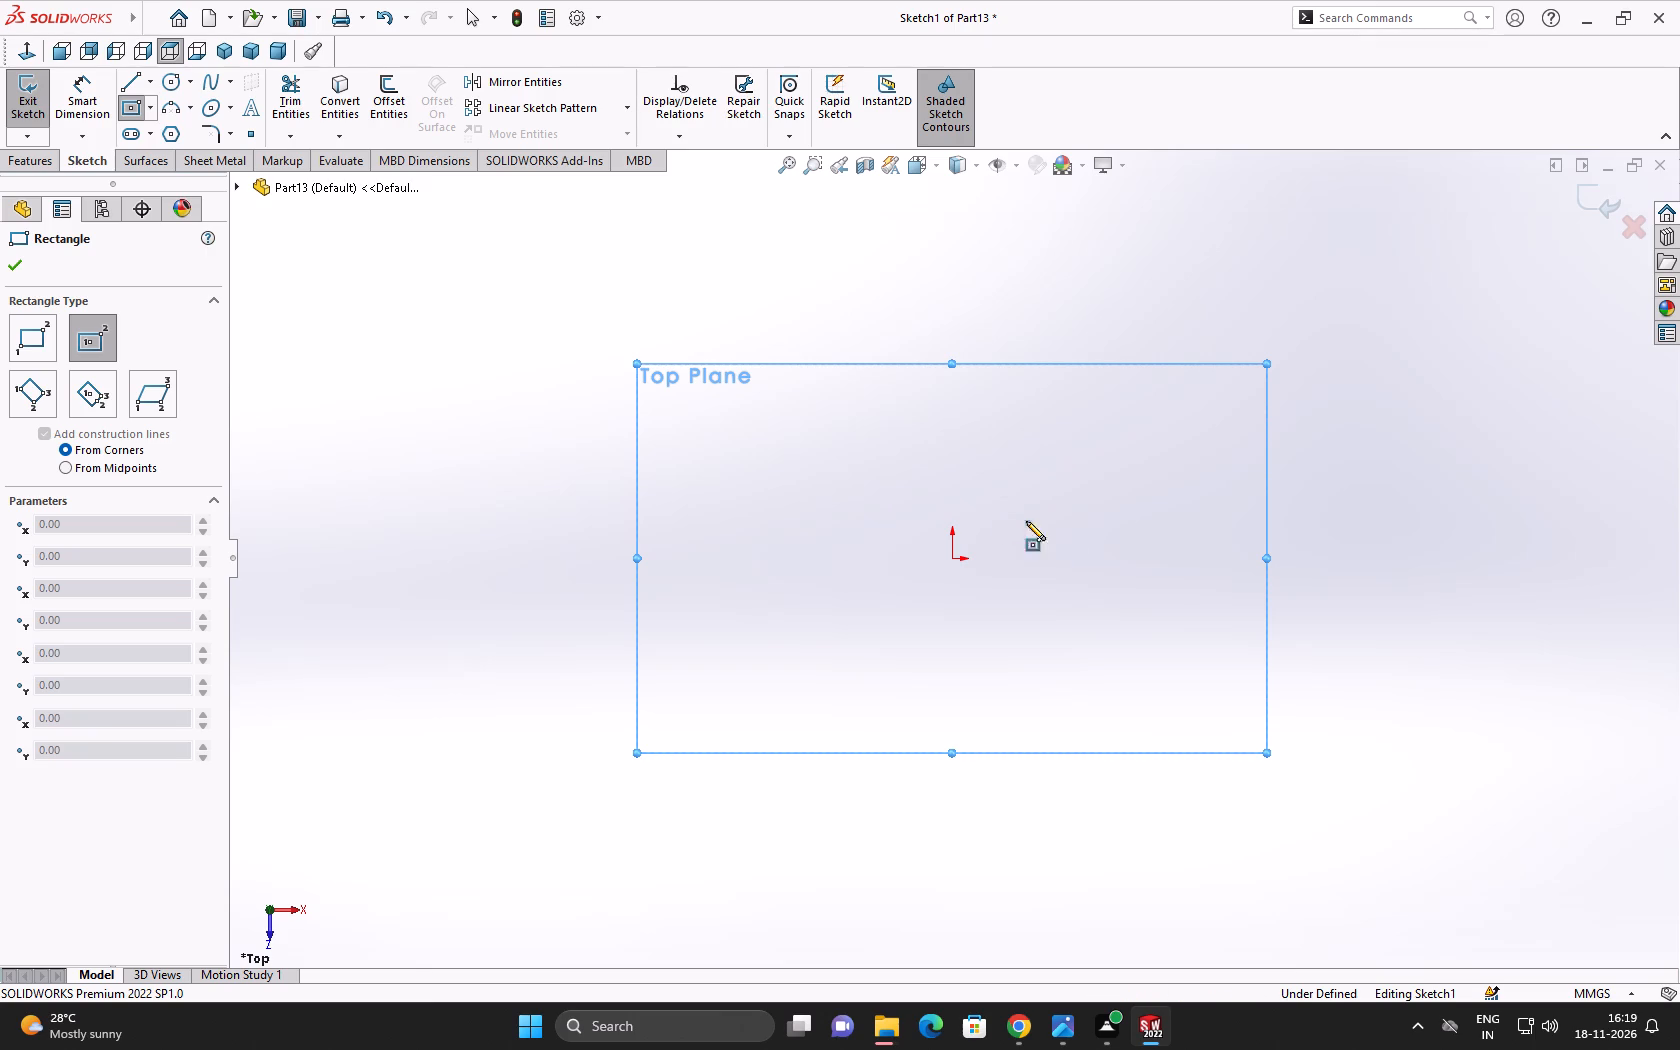
left_click(950, 557)
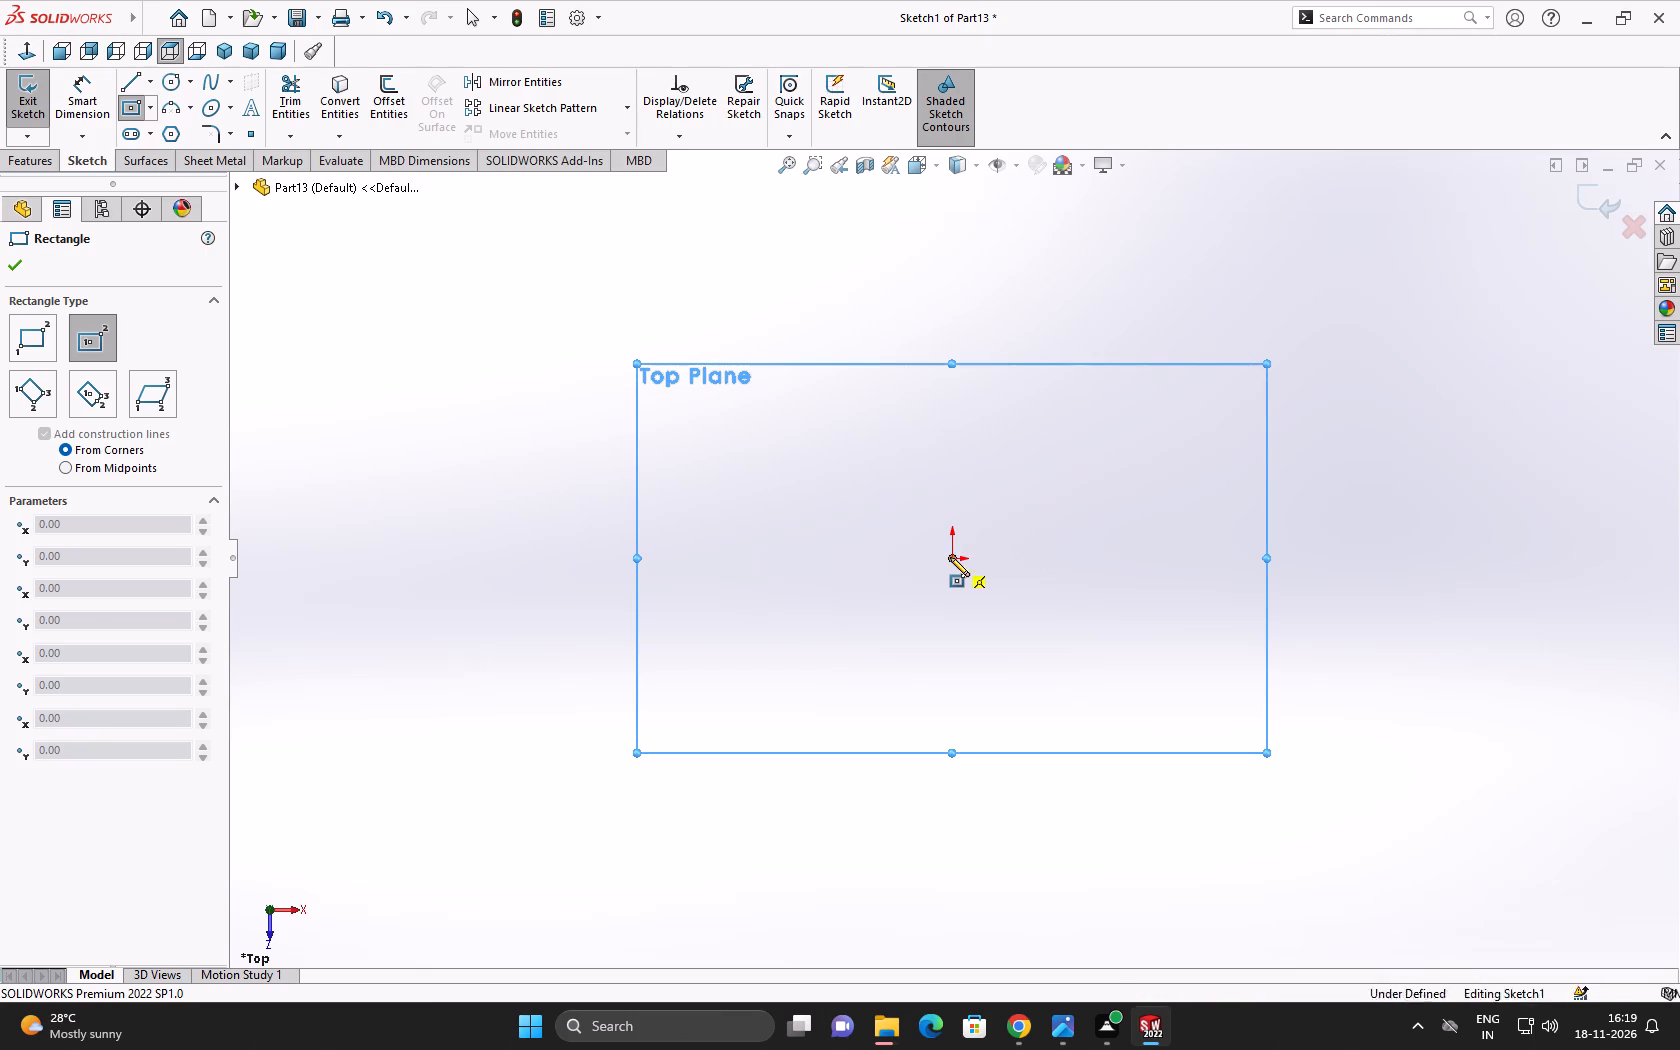
left_click(598, 374)
right_click(598, 374)
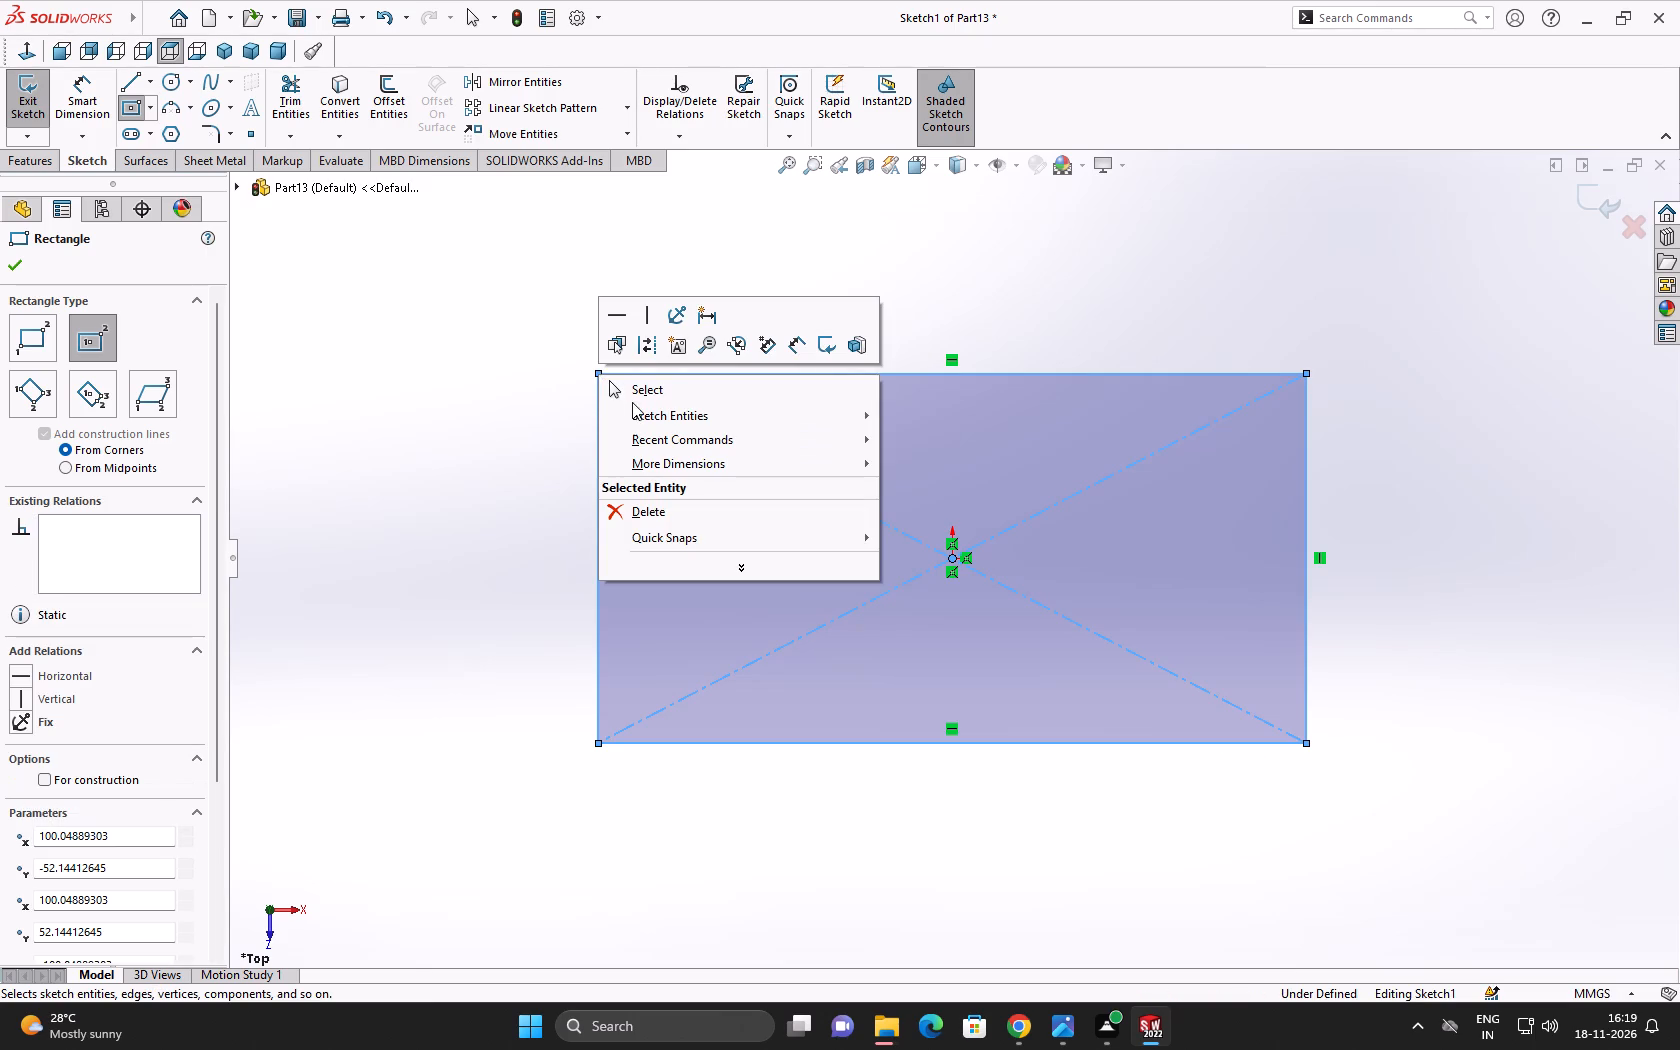
left_click(635, 402)
left_click(642, 392)
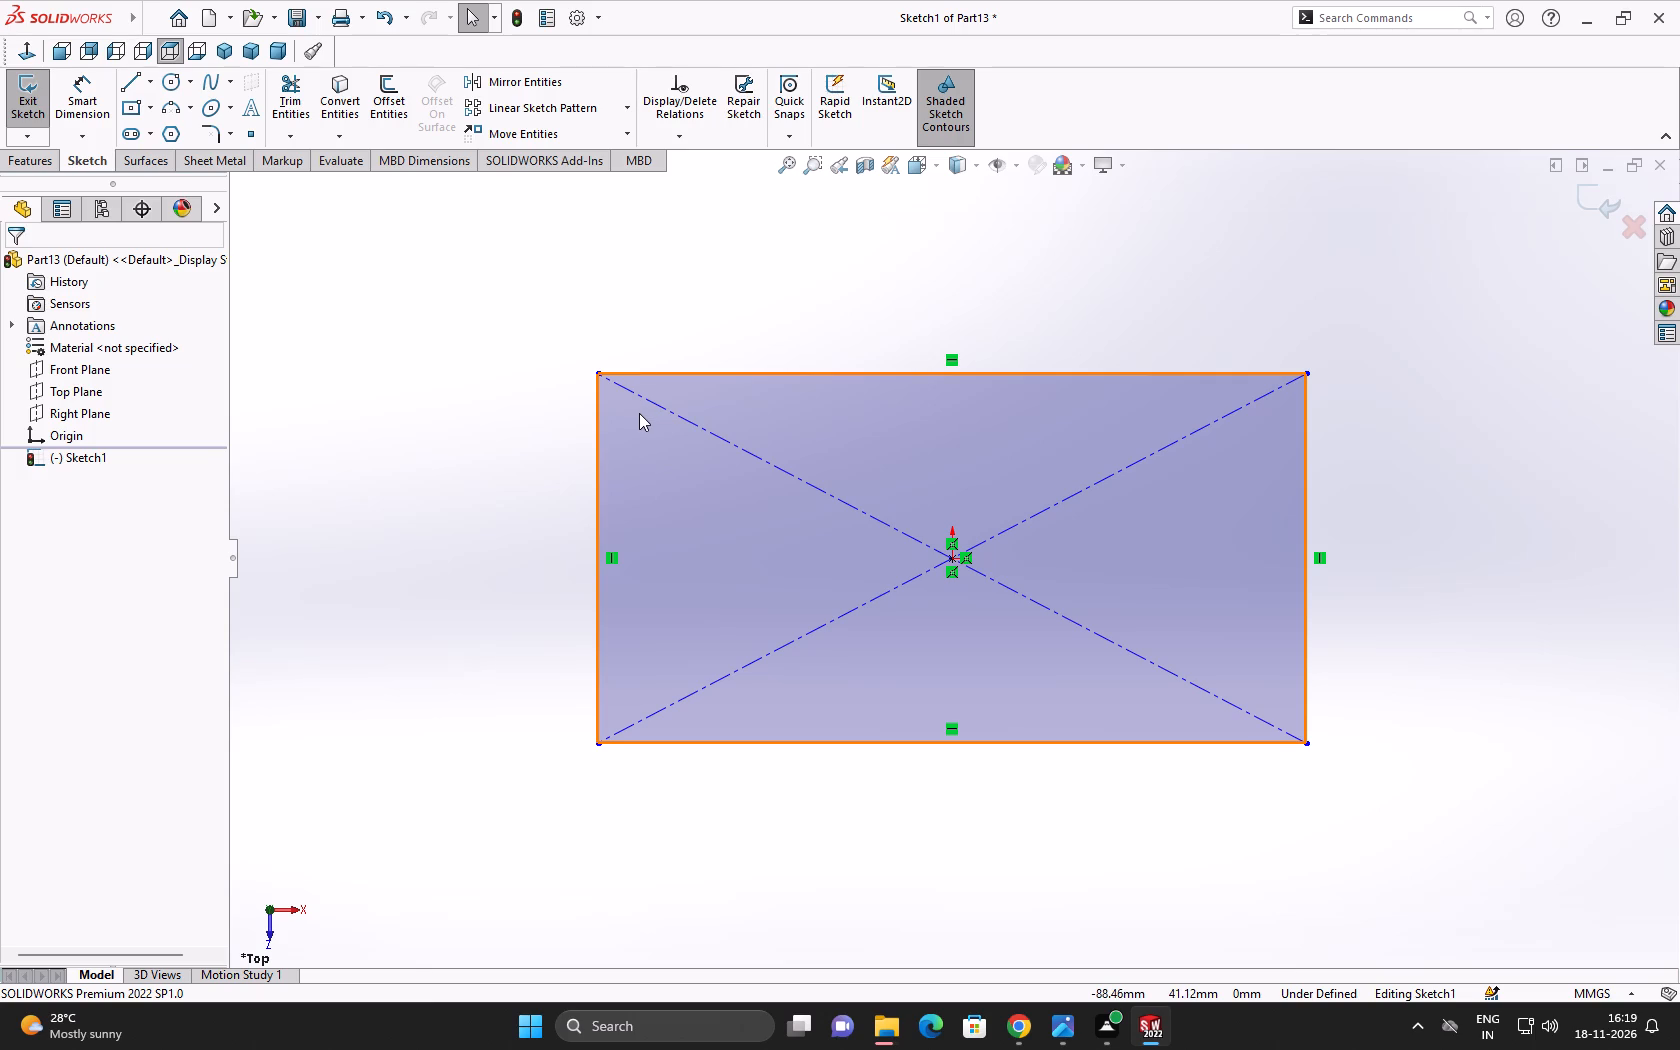
Dimension the rectangle's horizontal and vertical sides to 40 mm each.
left_click(87, 98)
left_click(746, 369)
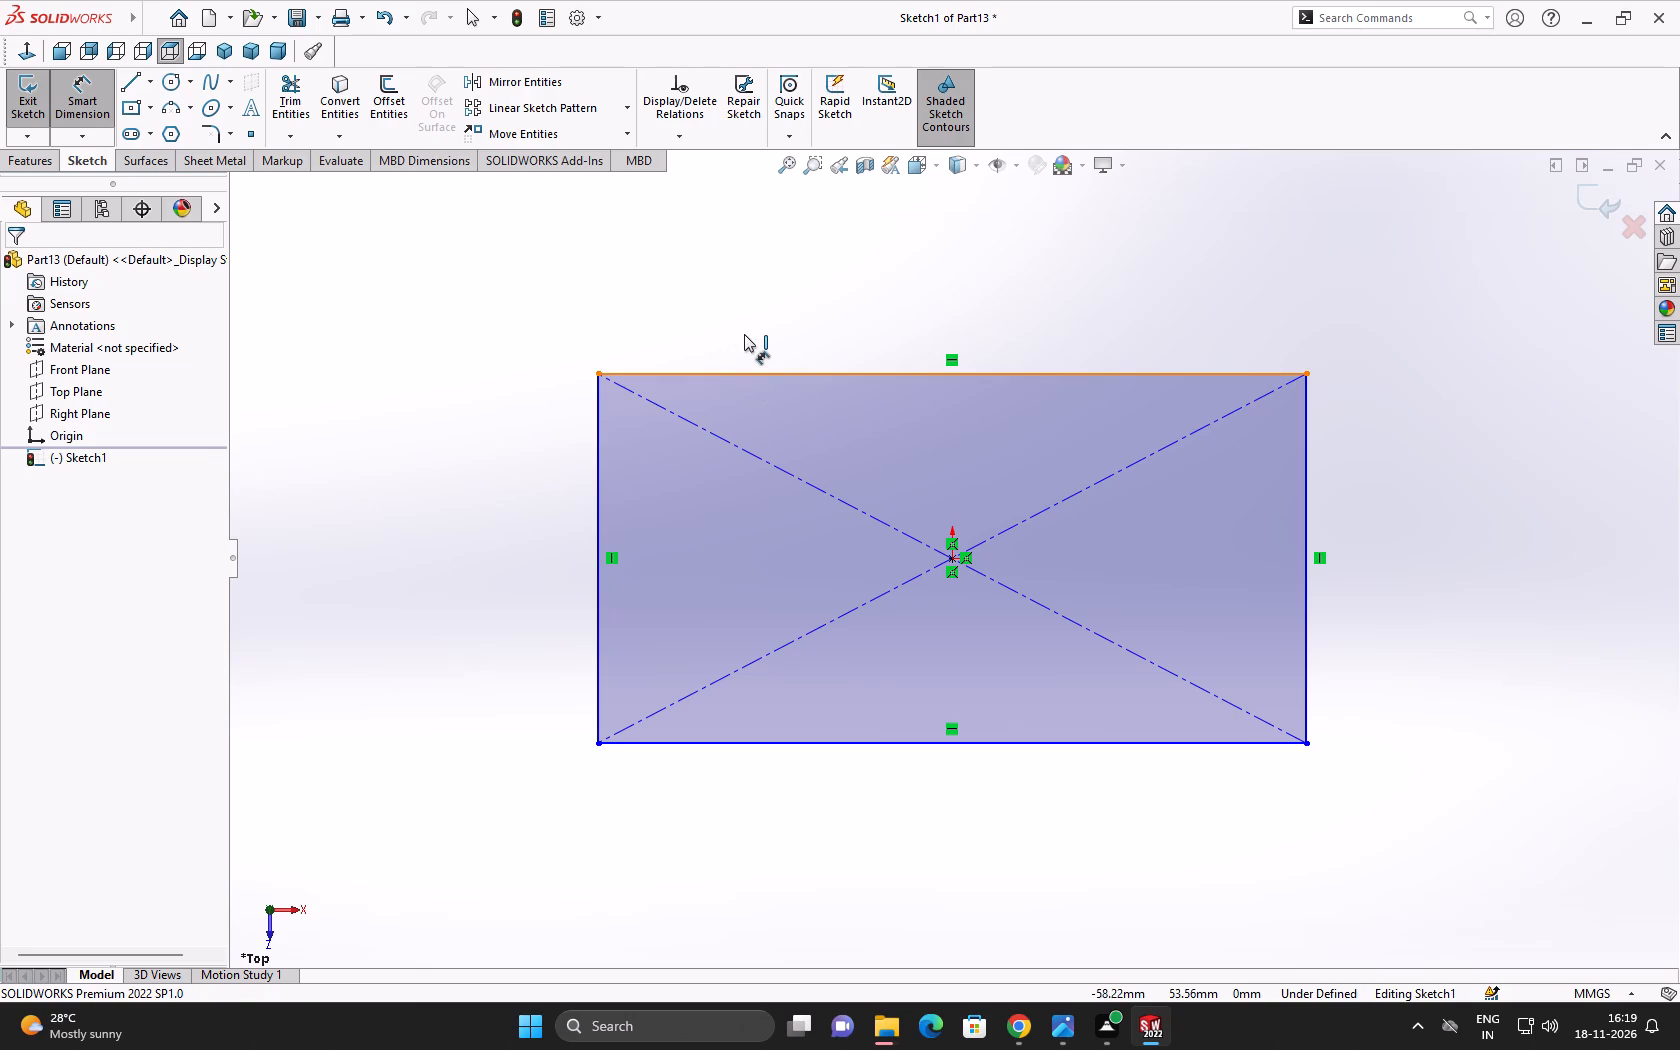
left_click(742, 327)
type("40")
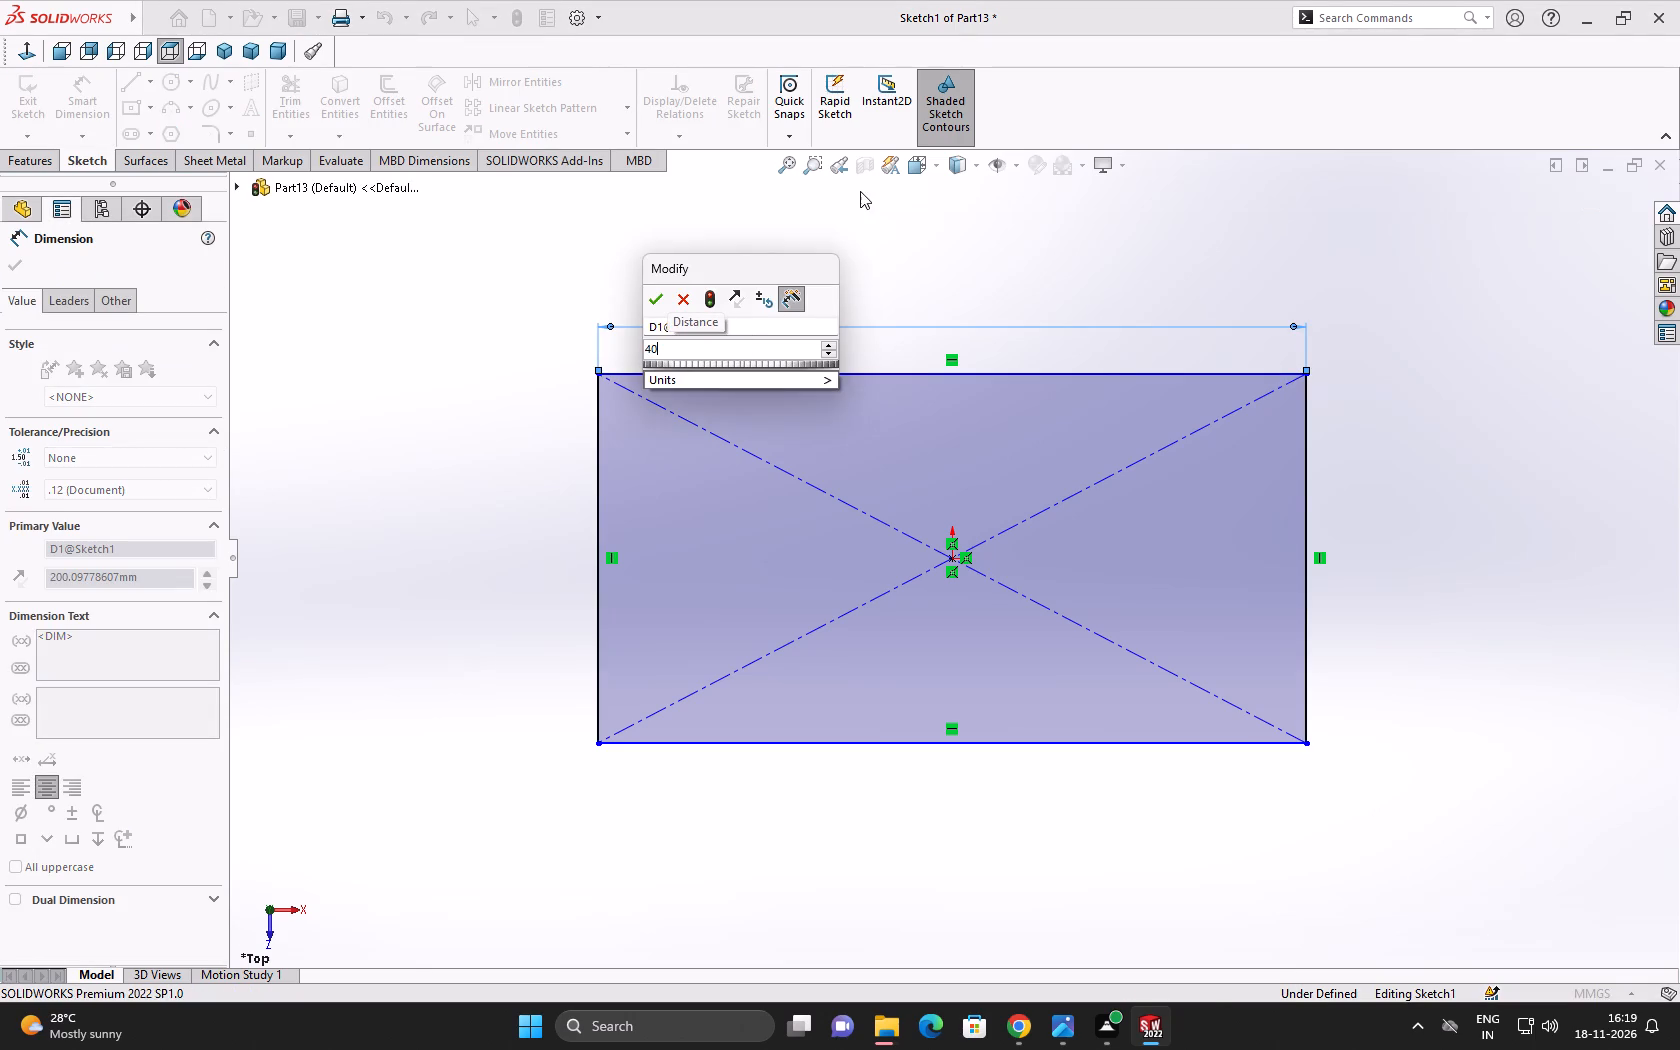
left_click(652, 300)
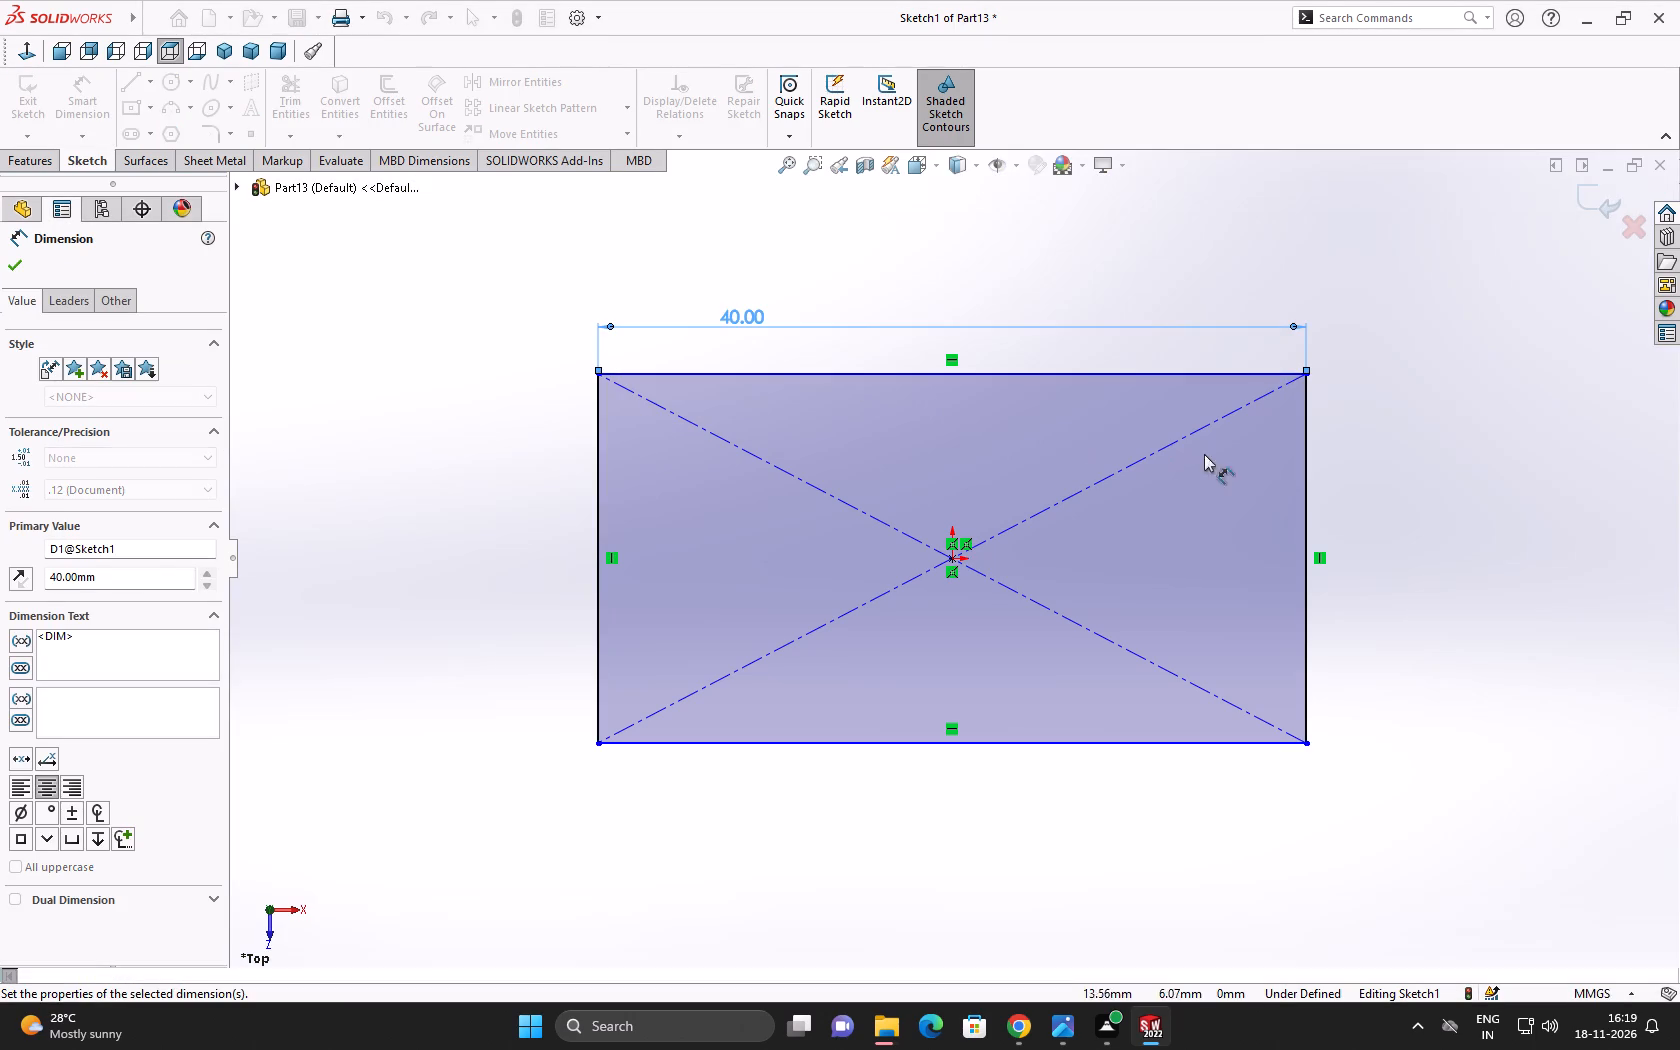
left_click(1308, 454)
left_click(1378, 443)
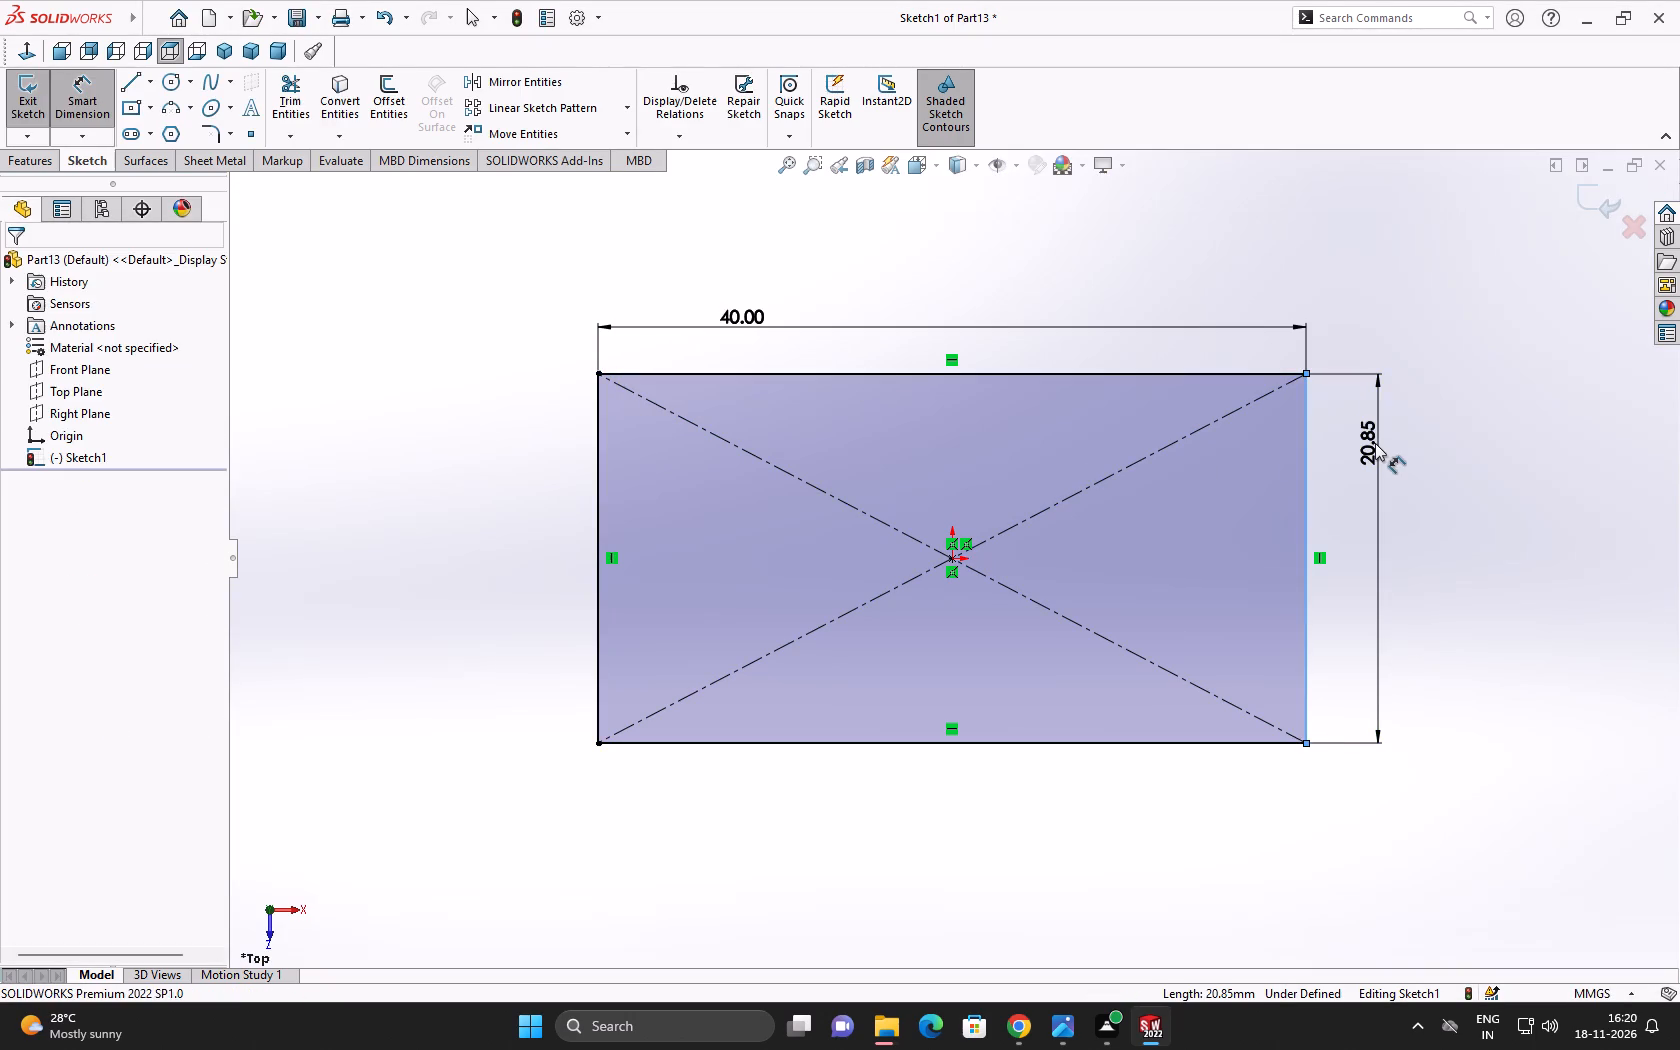
type("40")
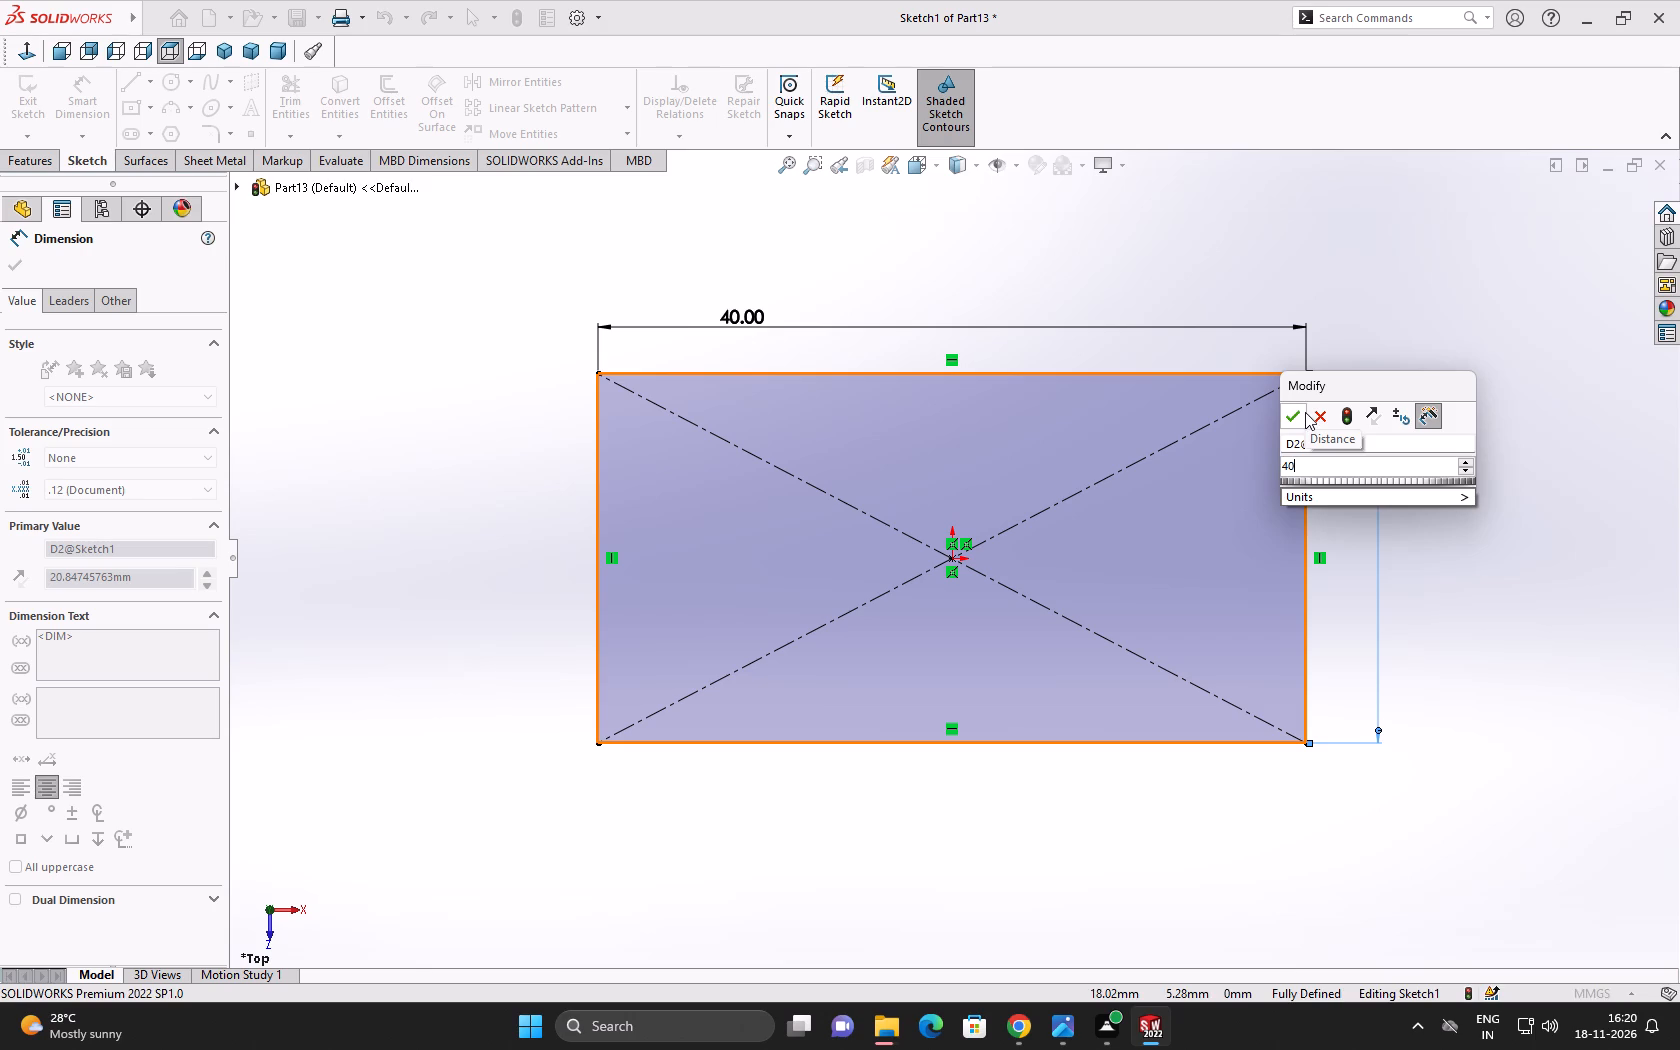
left_click(1296, 422)
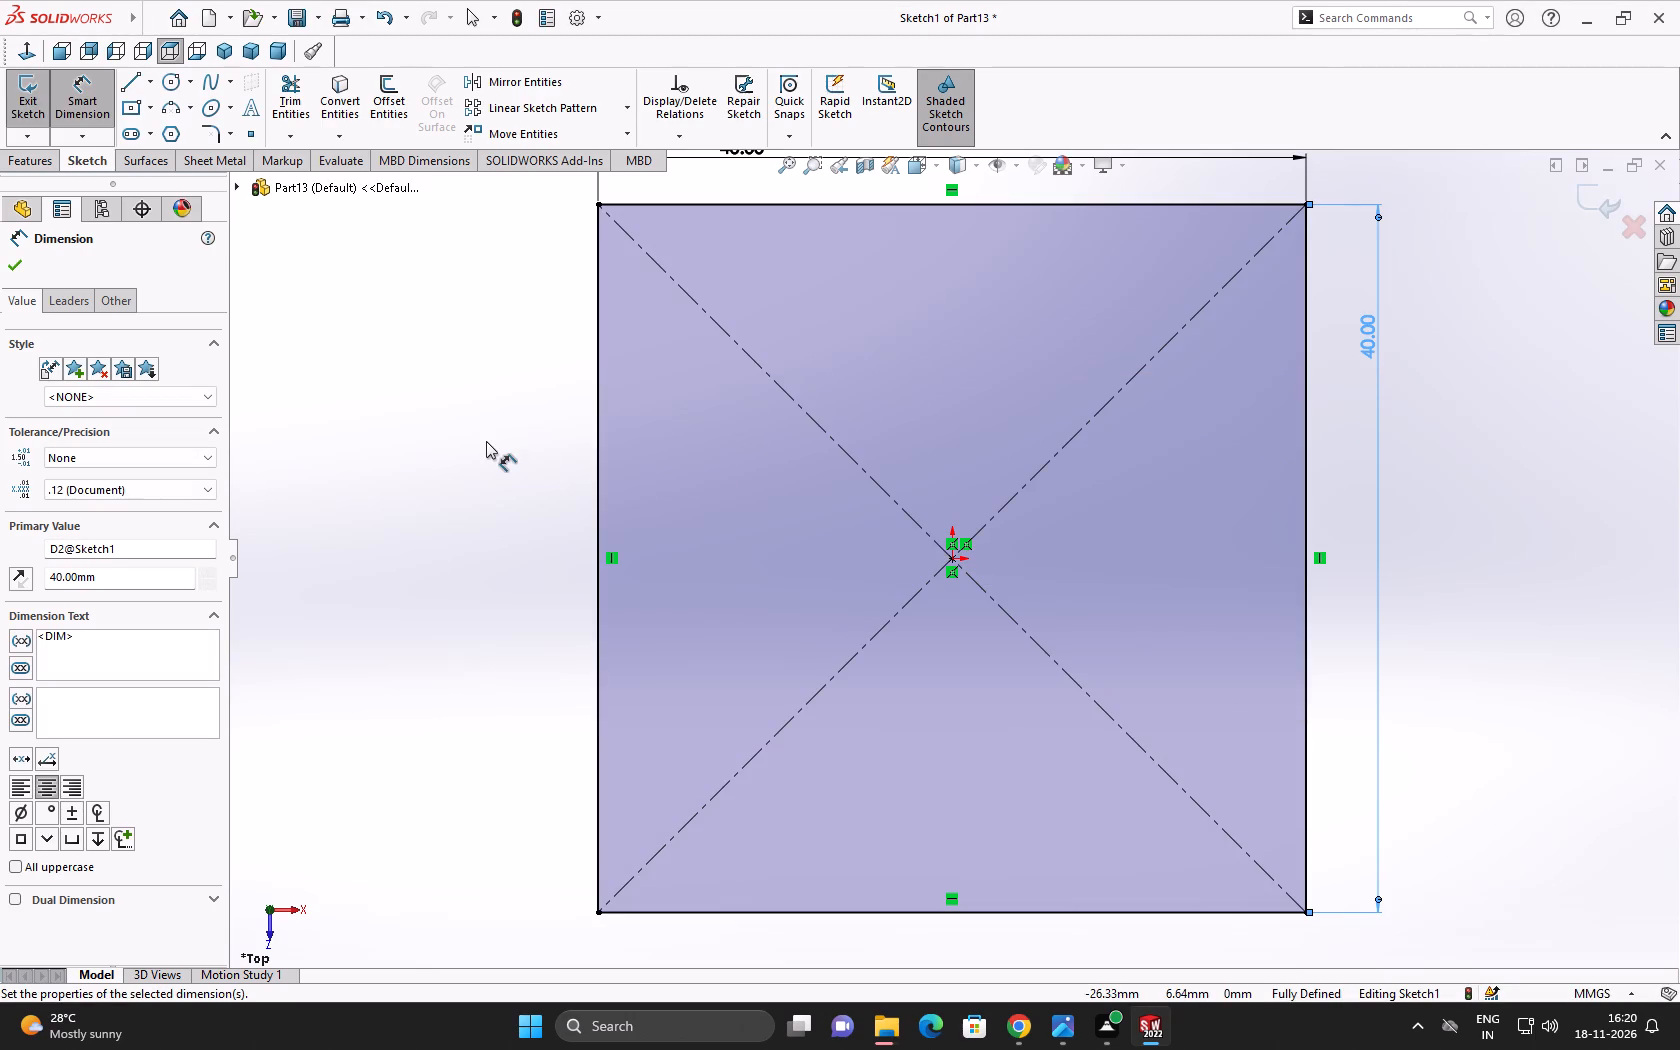
scroll(486, 441, "up", 2)
left_click(12, 257)
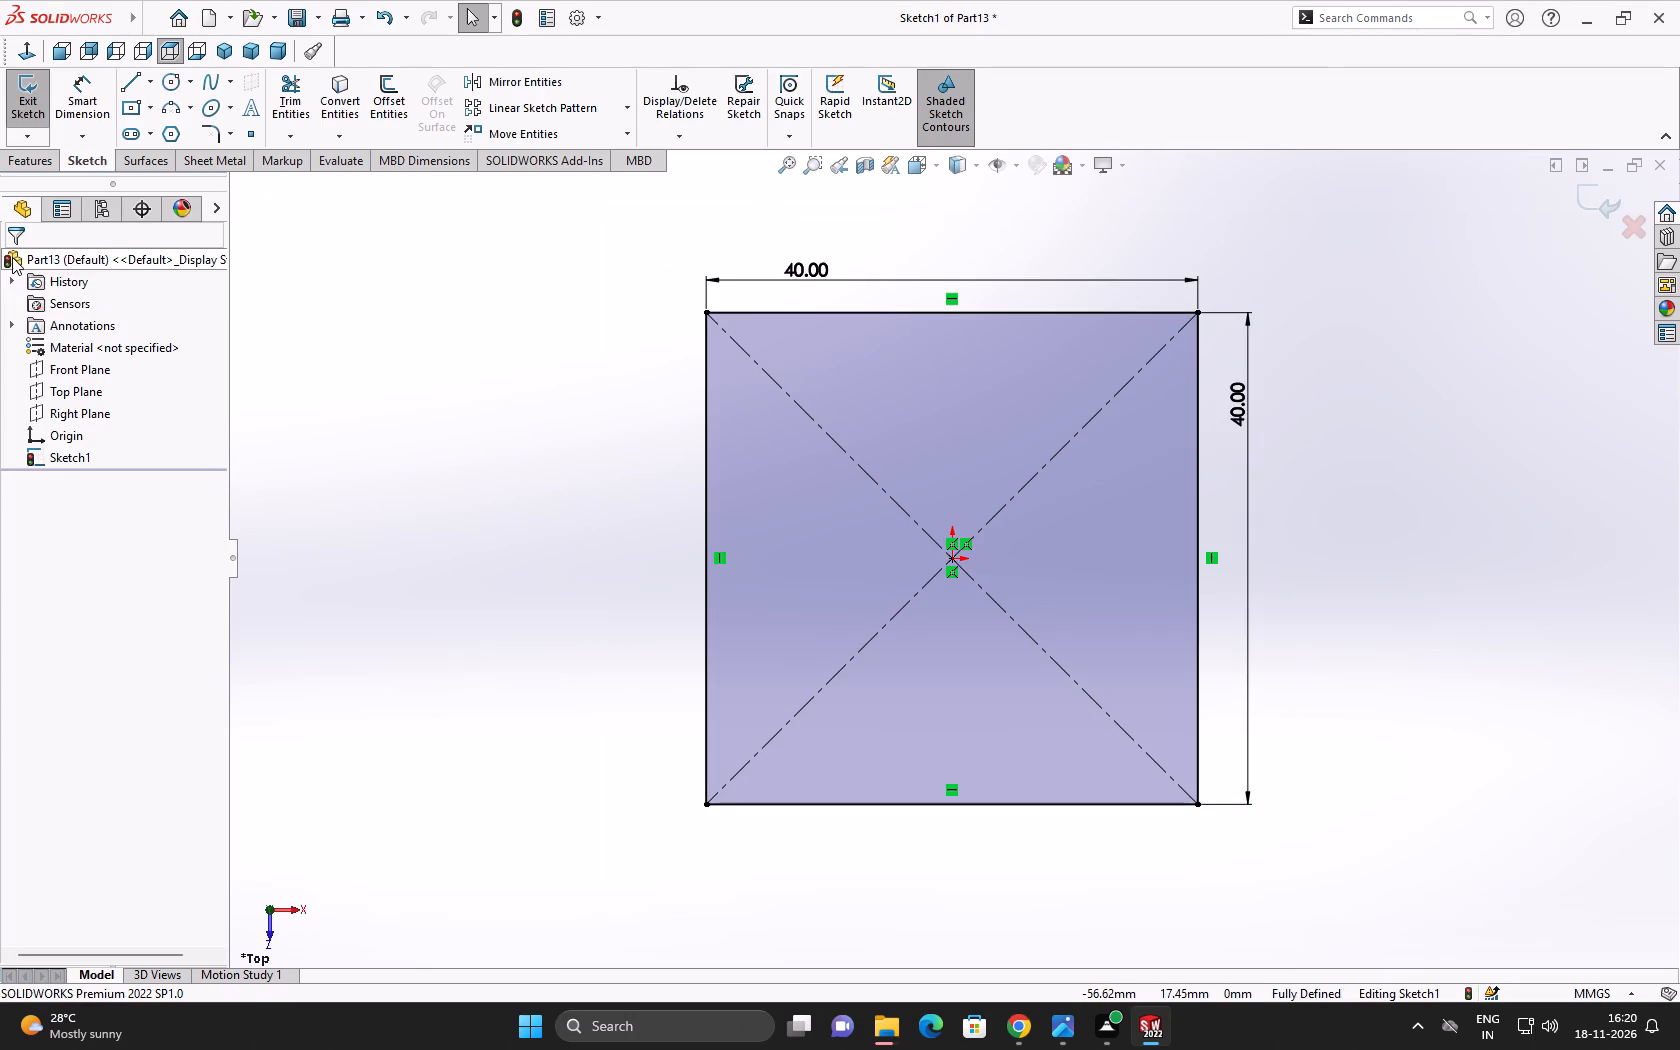
left_click(532, 490)
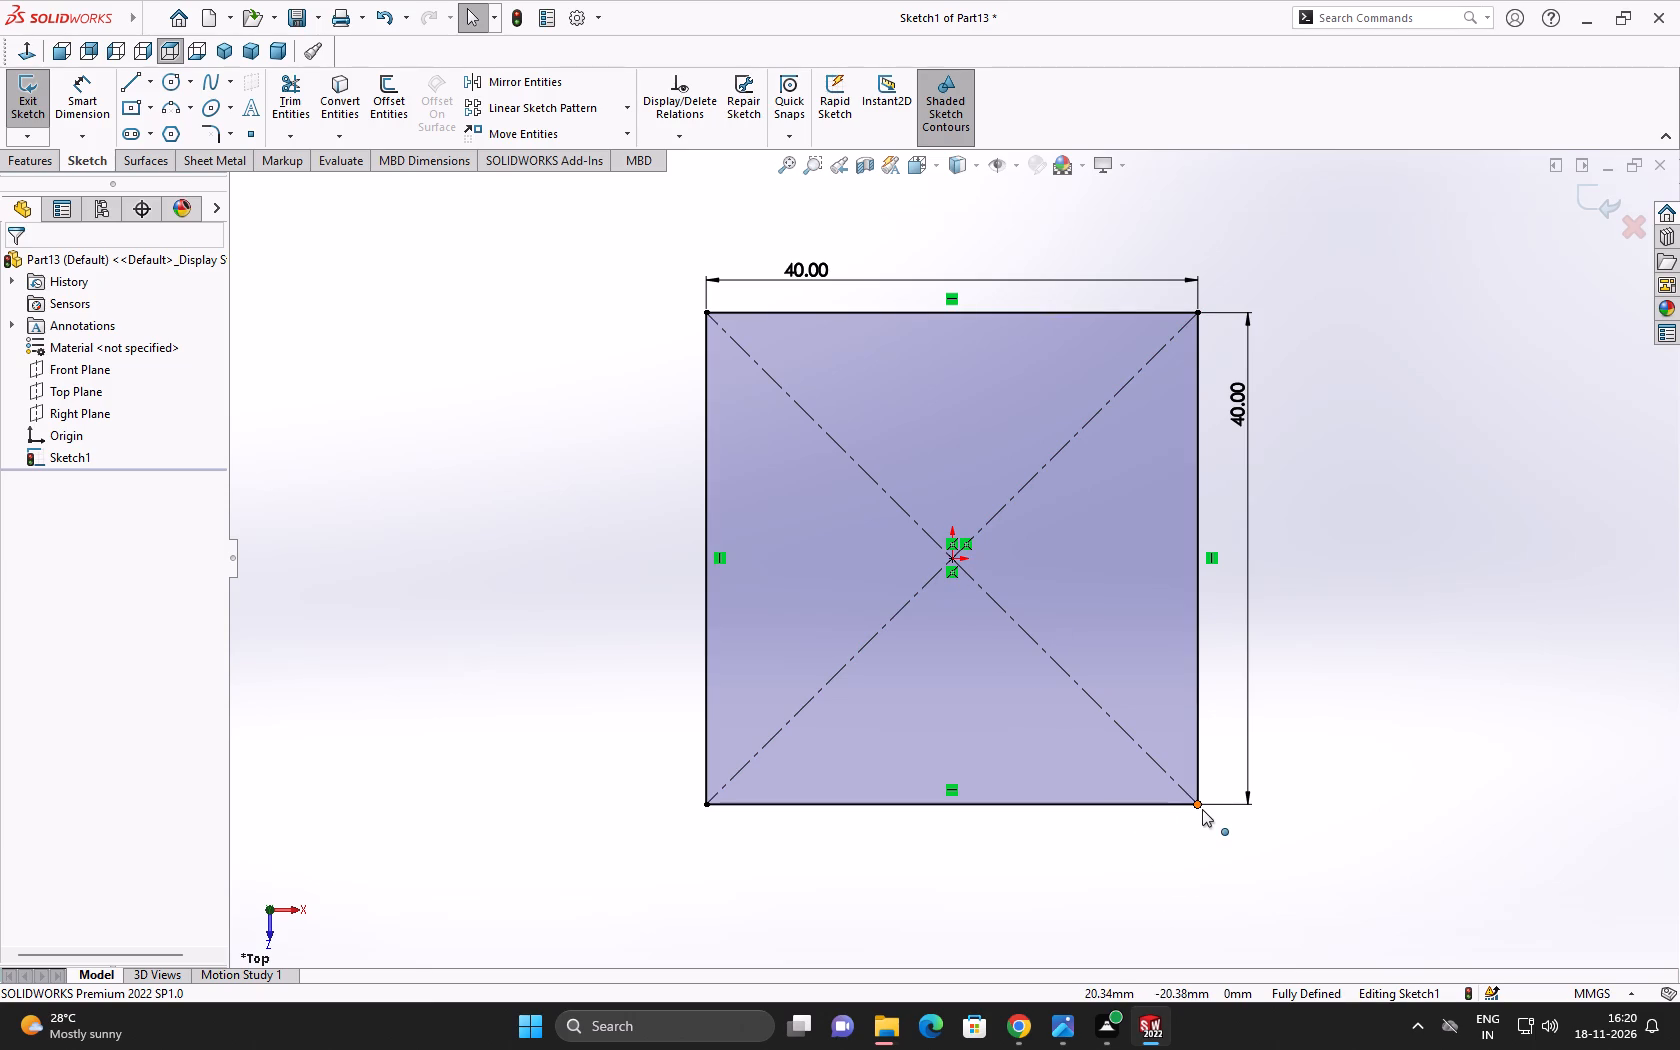
Round the square's lower-right corner with a 20 mm sketch fillet.
left_click(216, 133)
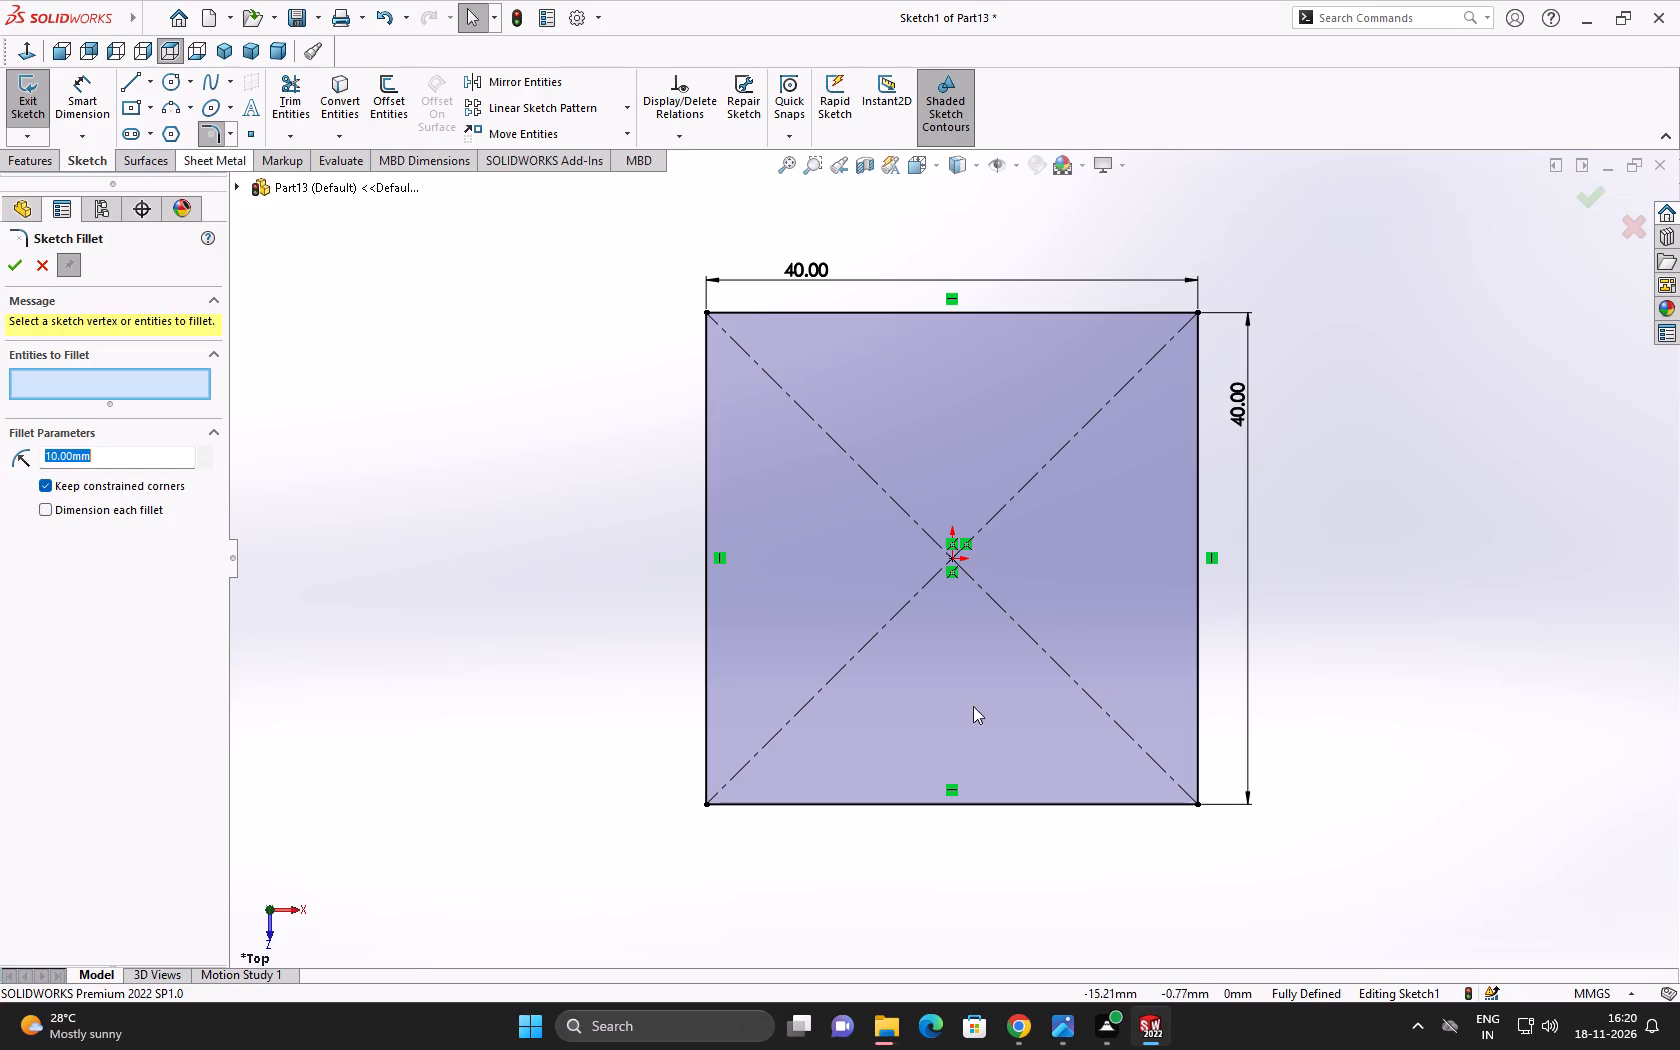
left_click(1196, 803)
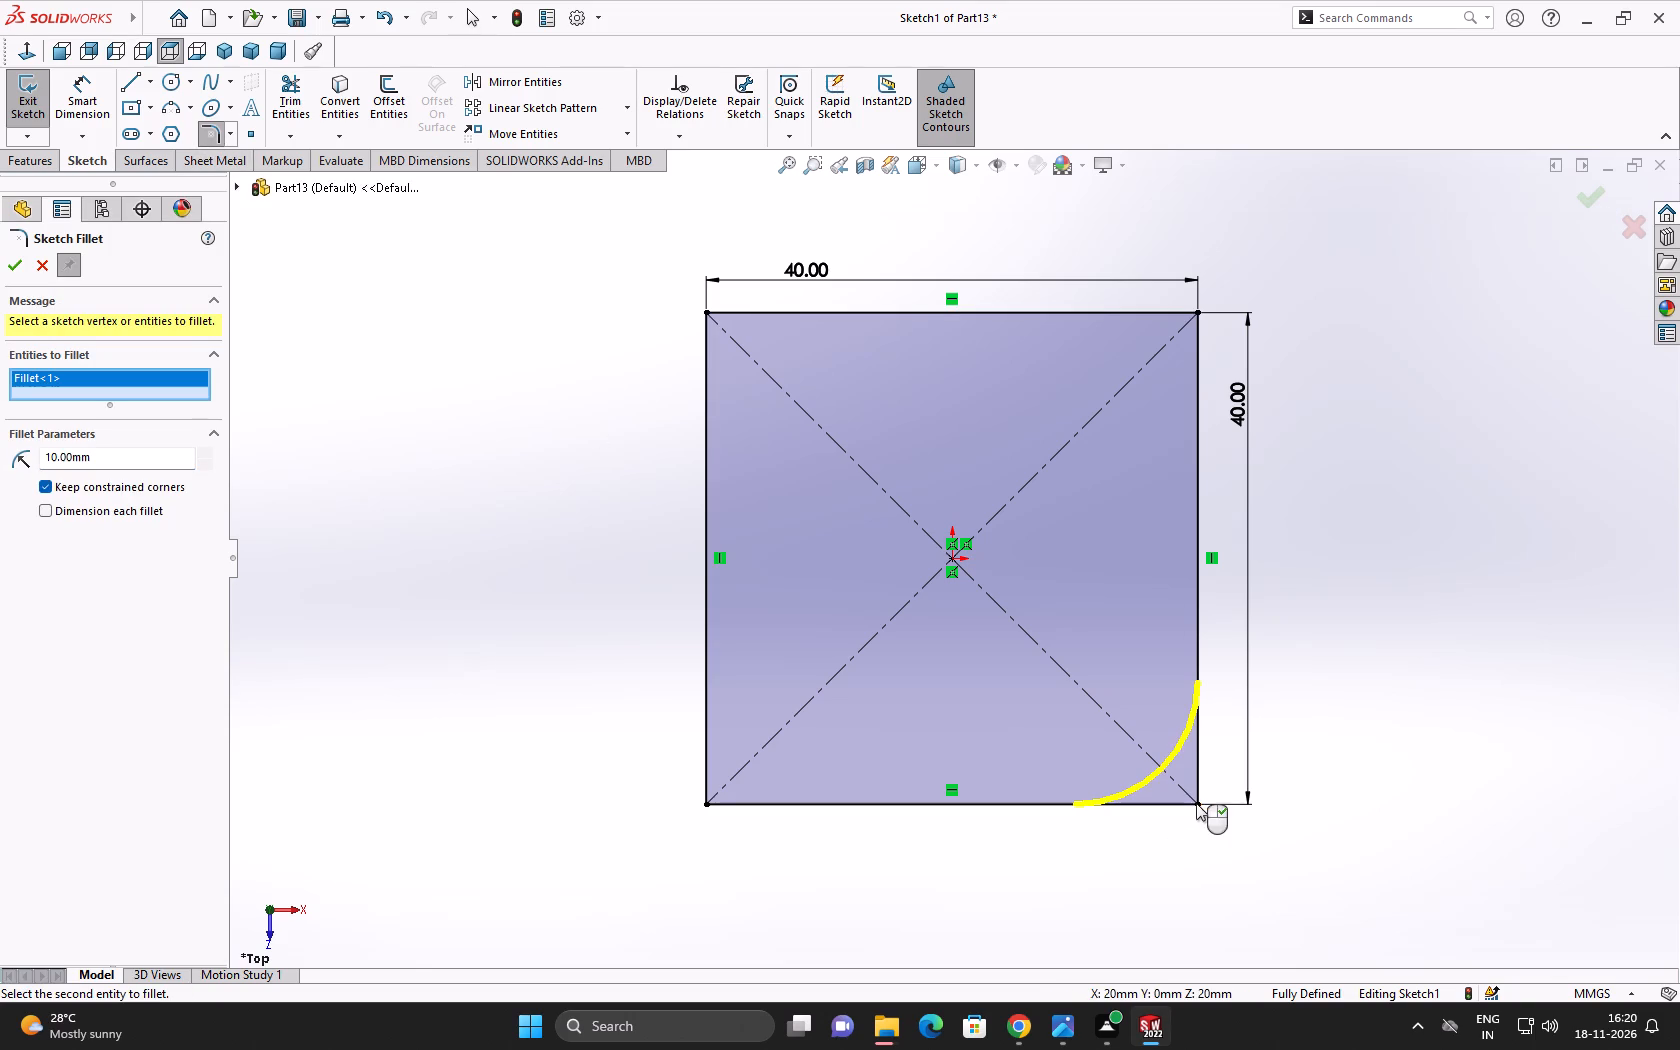
double_click(167, 459)
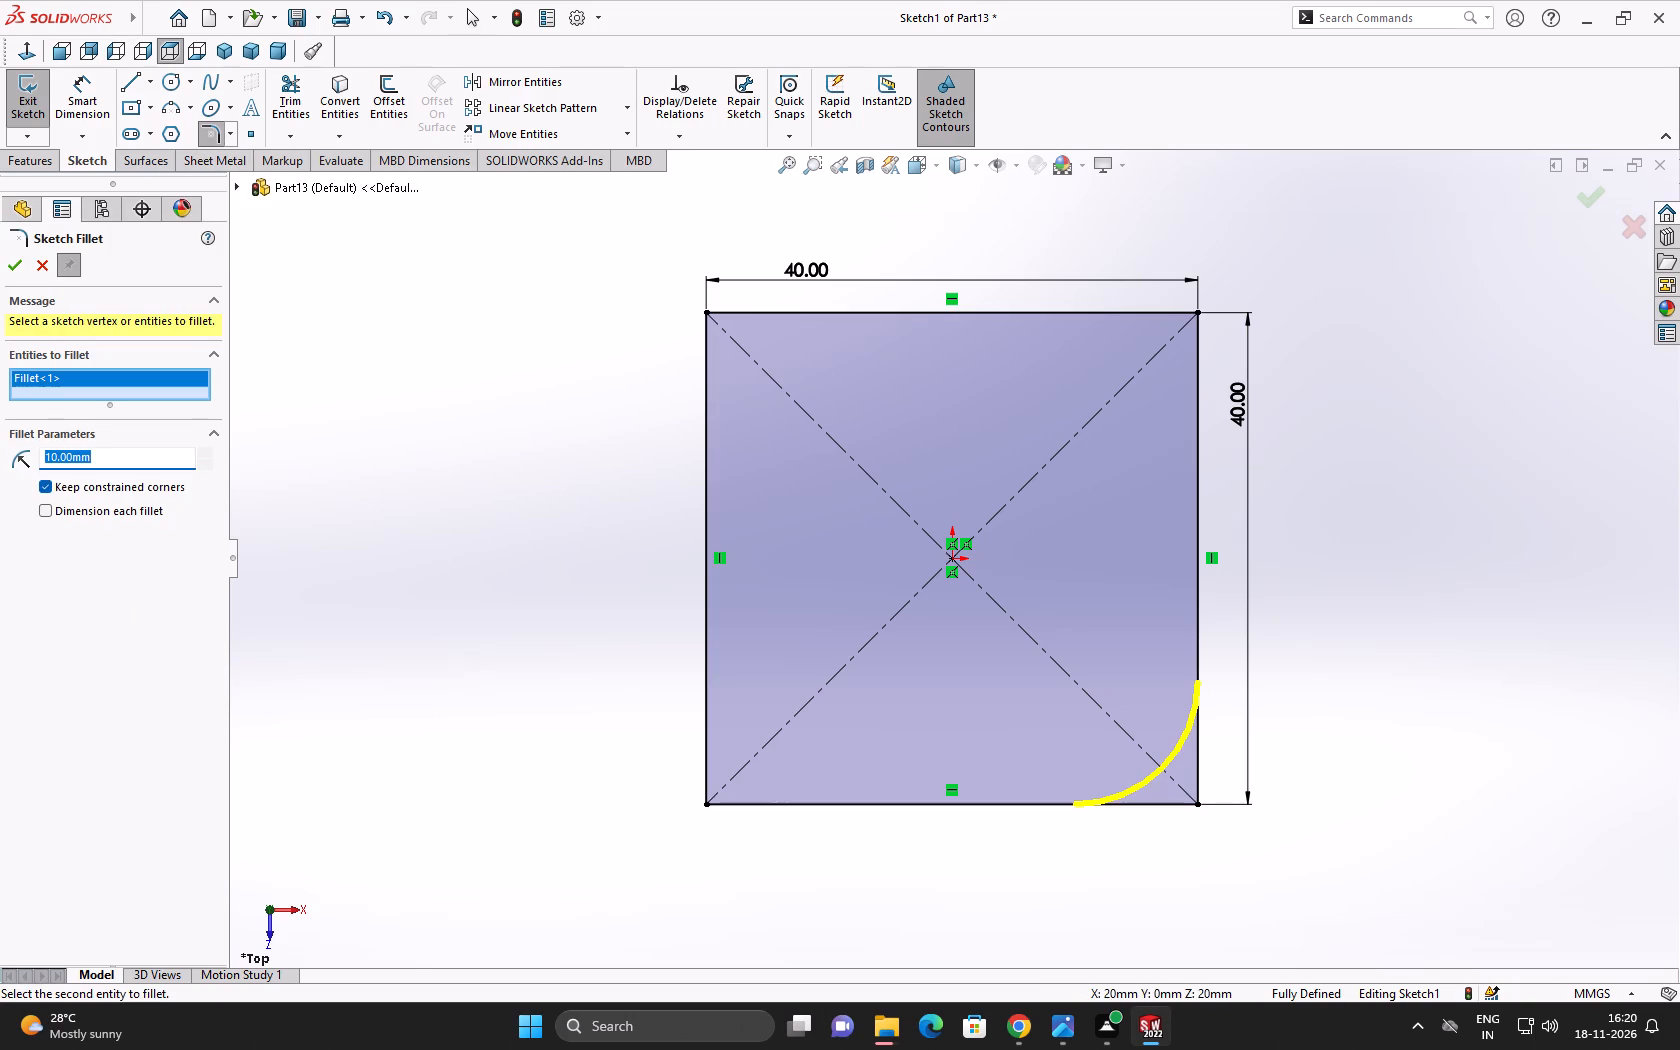
type("20")
left_click(323, 568)
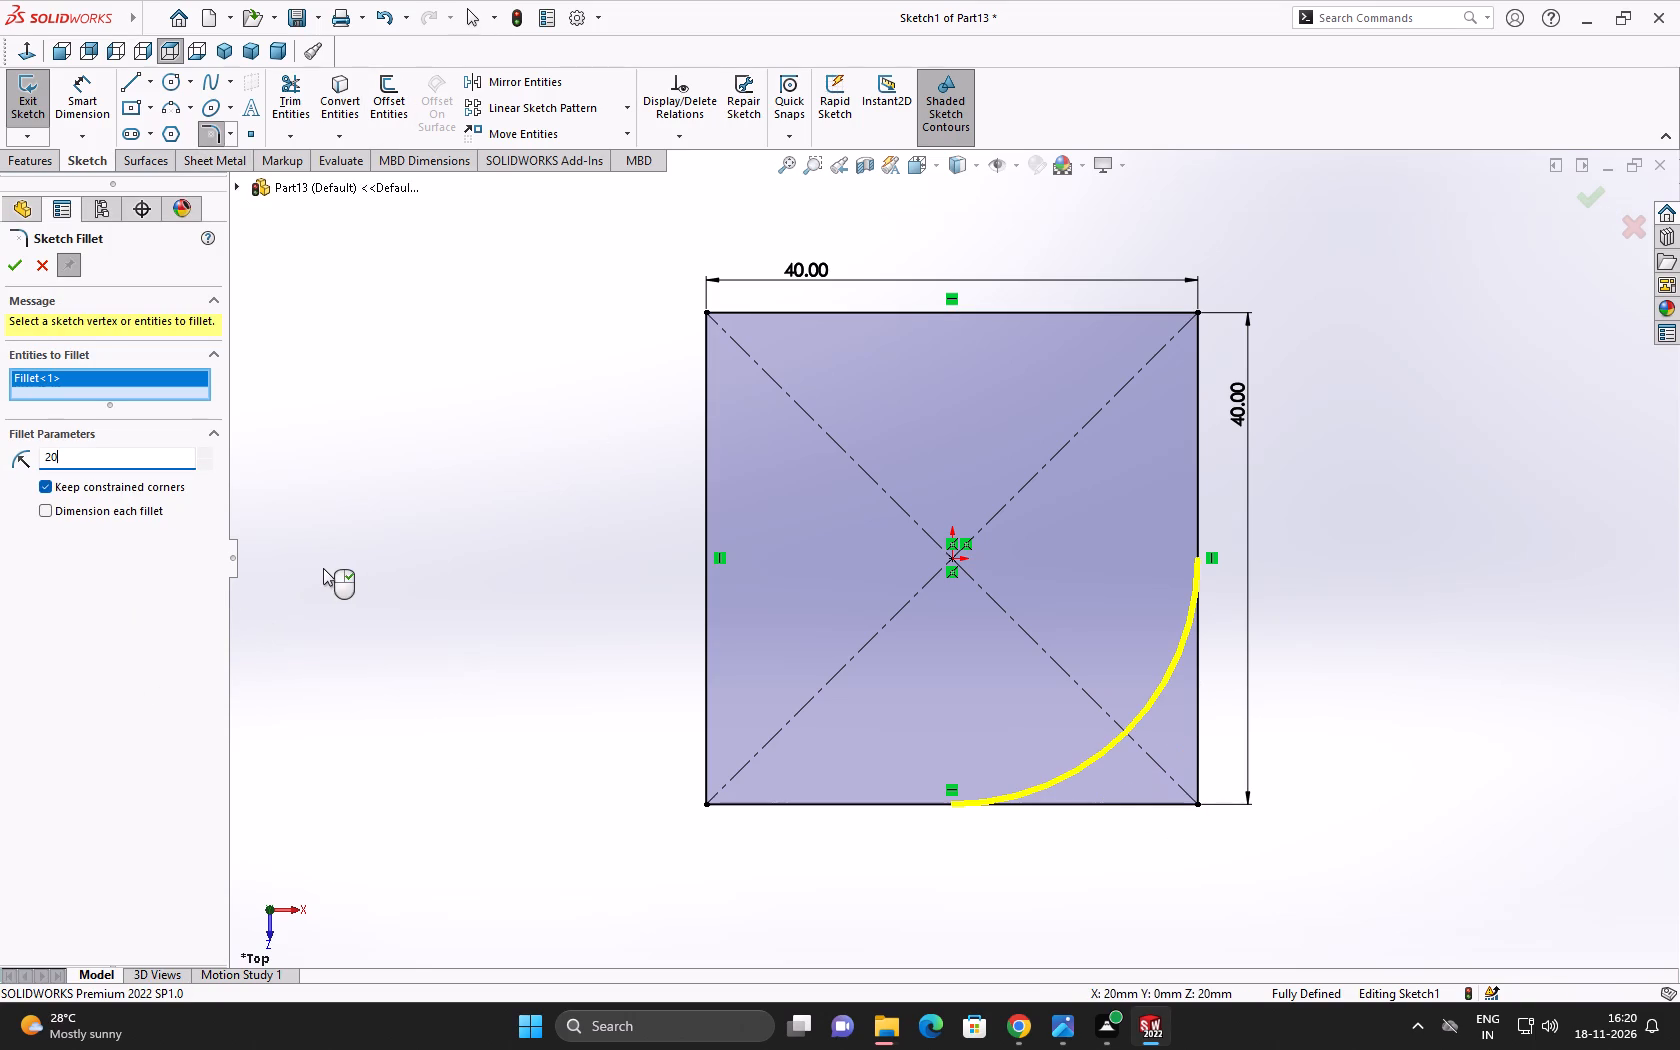
left_click(8, 265)
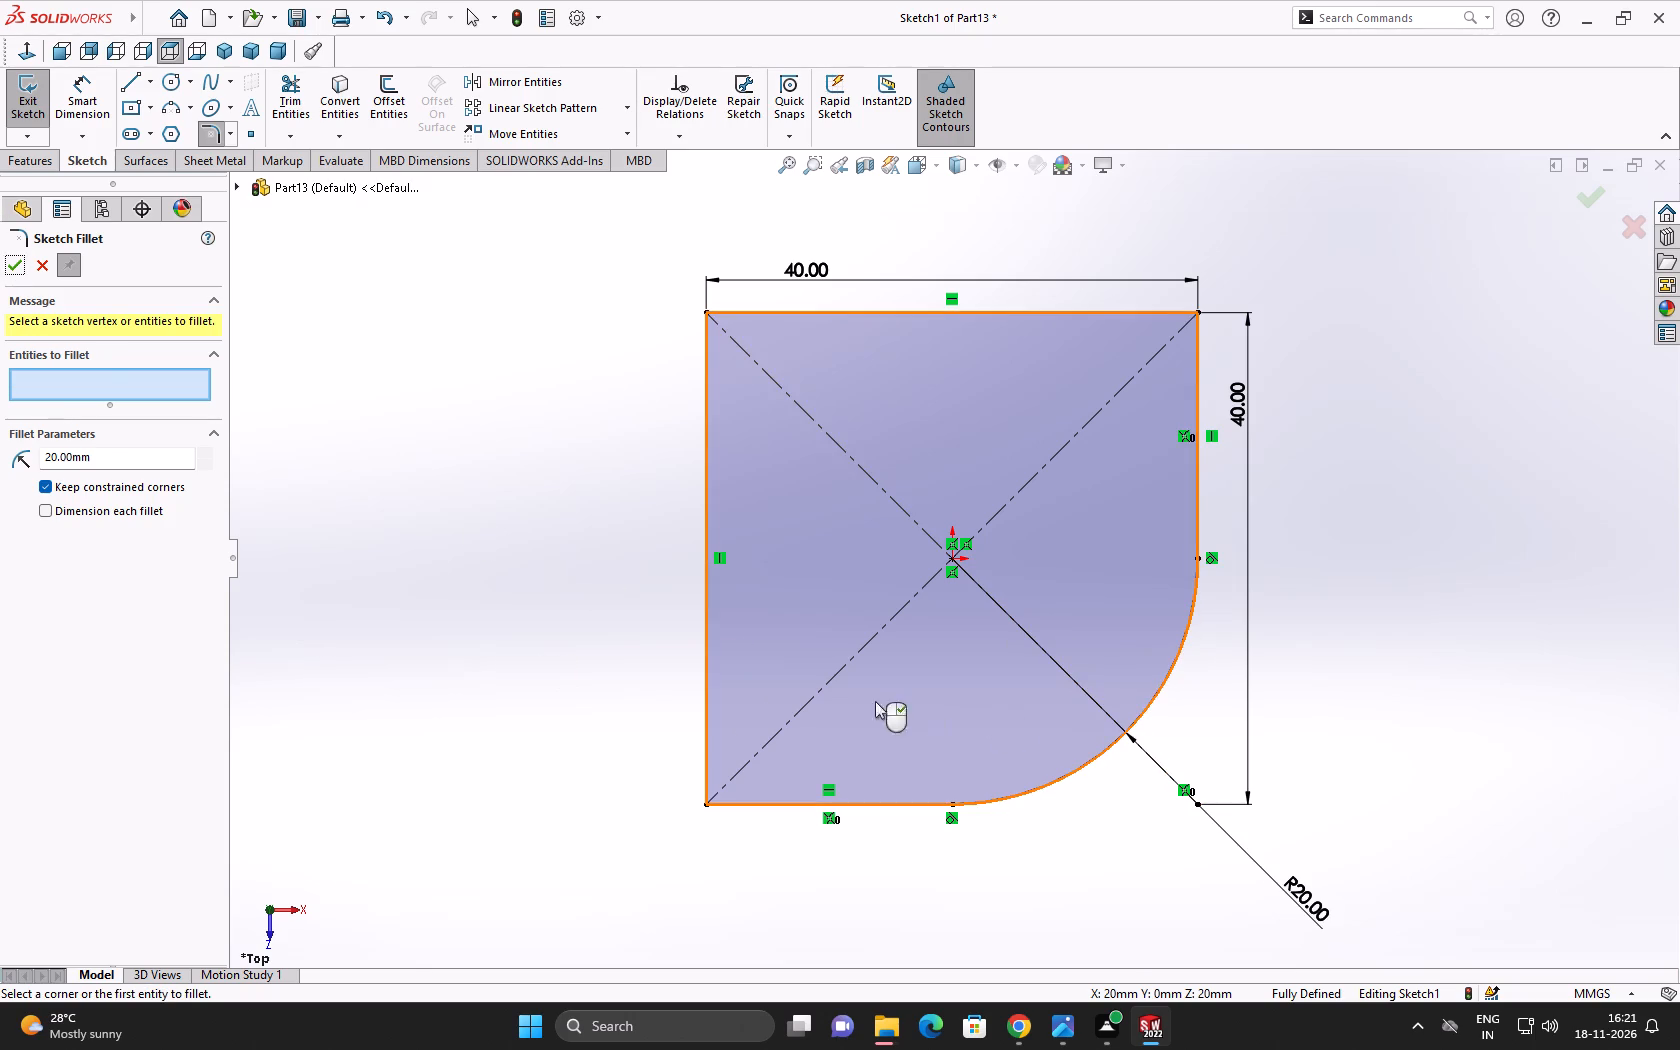
left_click(40, 271)
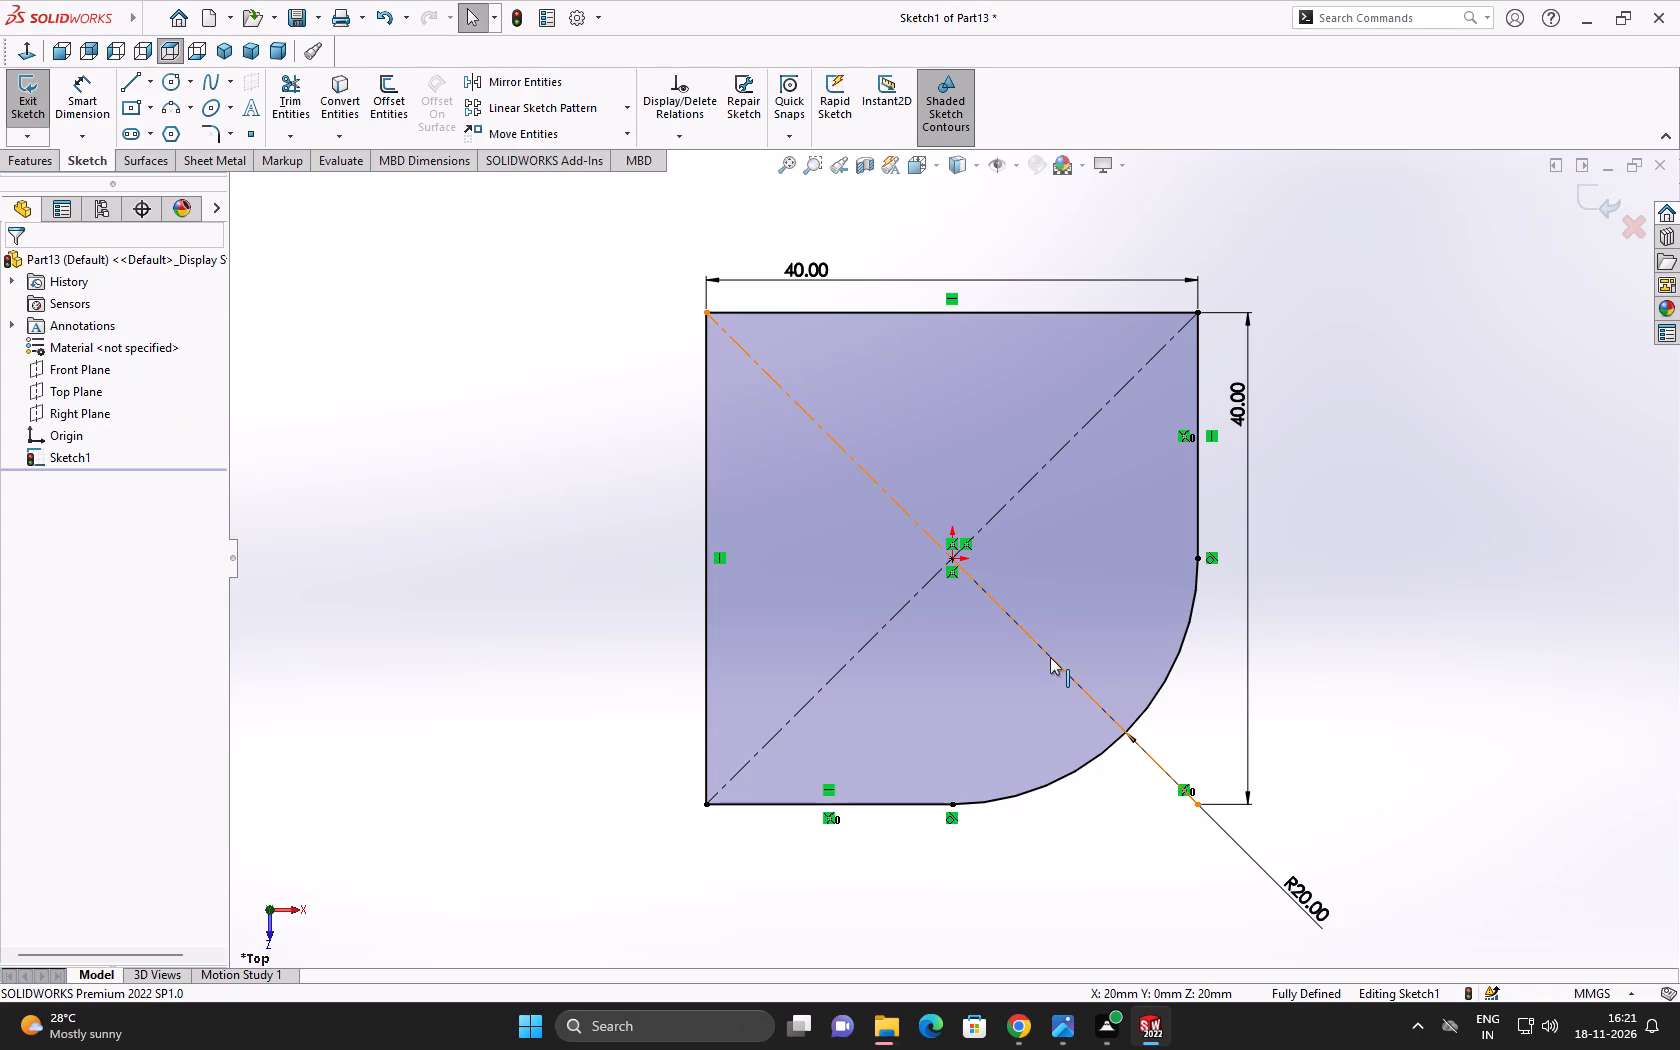
Extrude the rounded square profile as a boss with a Mid Plane end condition and 20 mm total depth.
left_click(168, 84)
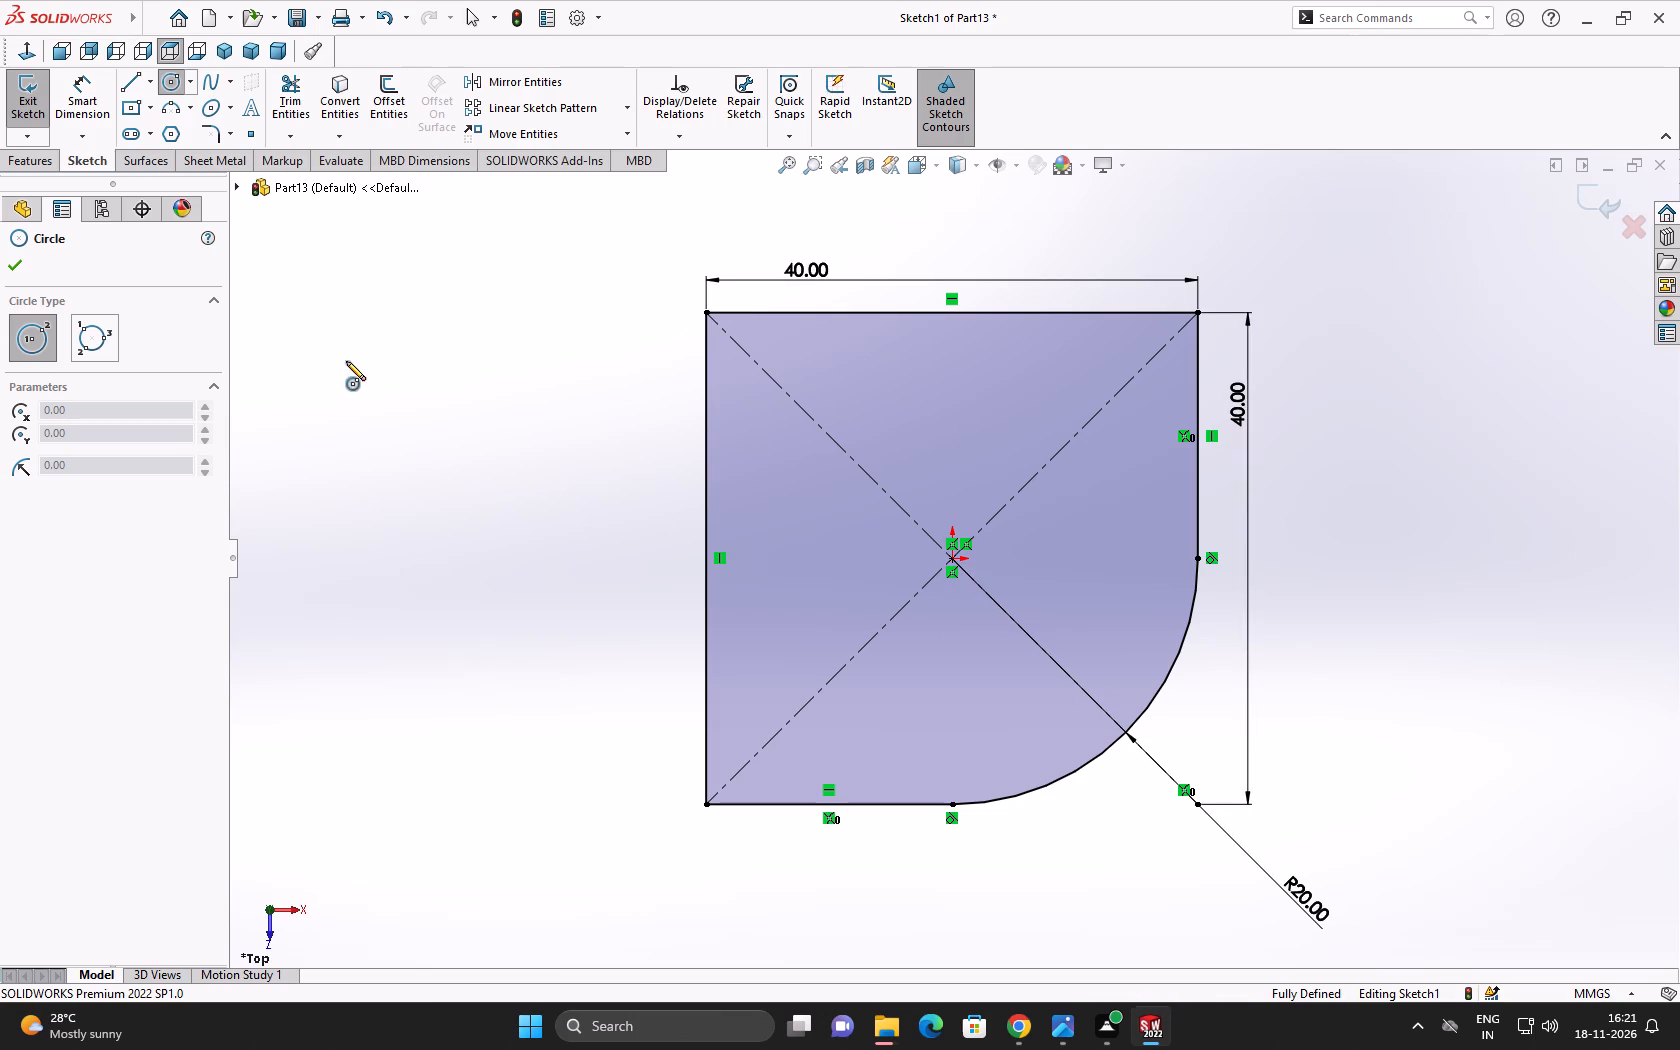
left_click(17, 162)
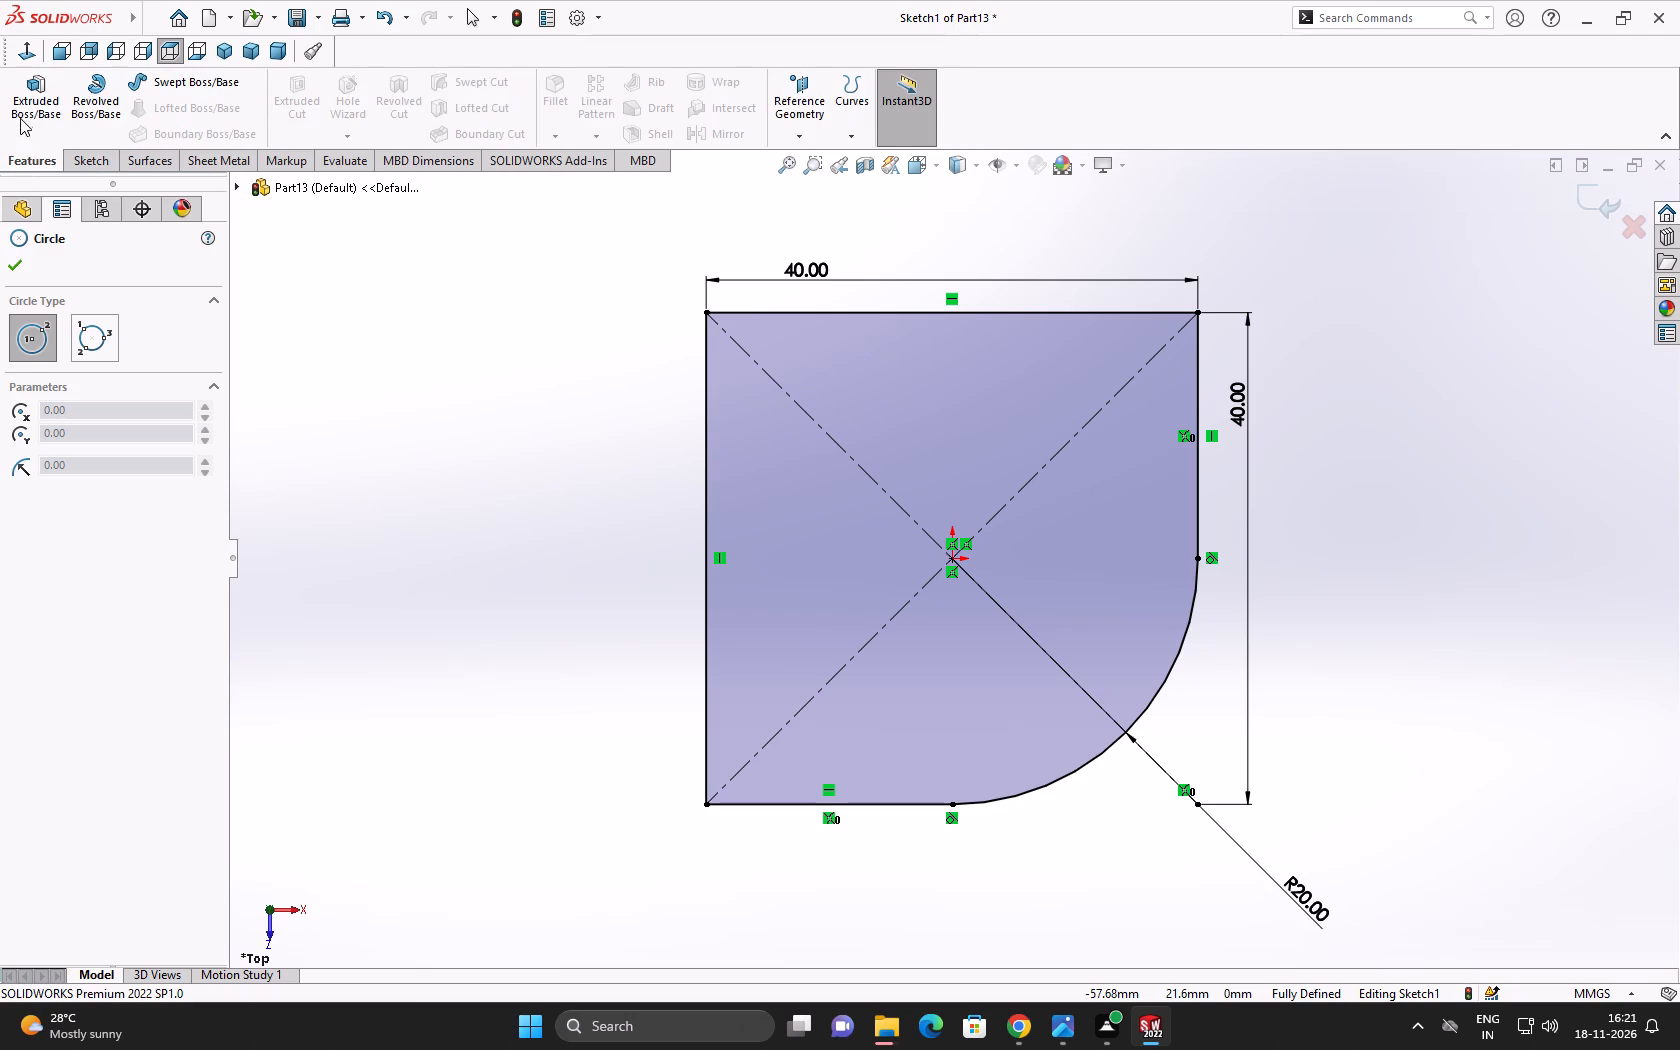
left_click(21, 116)
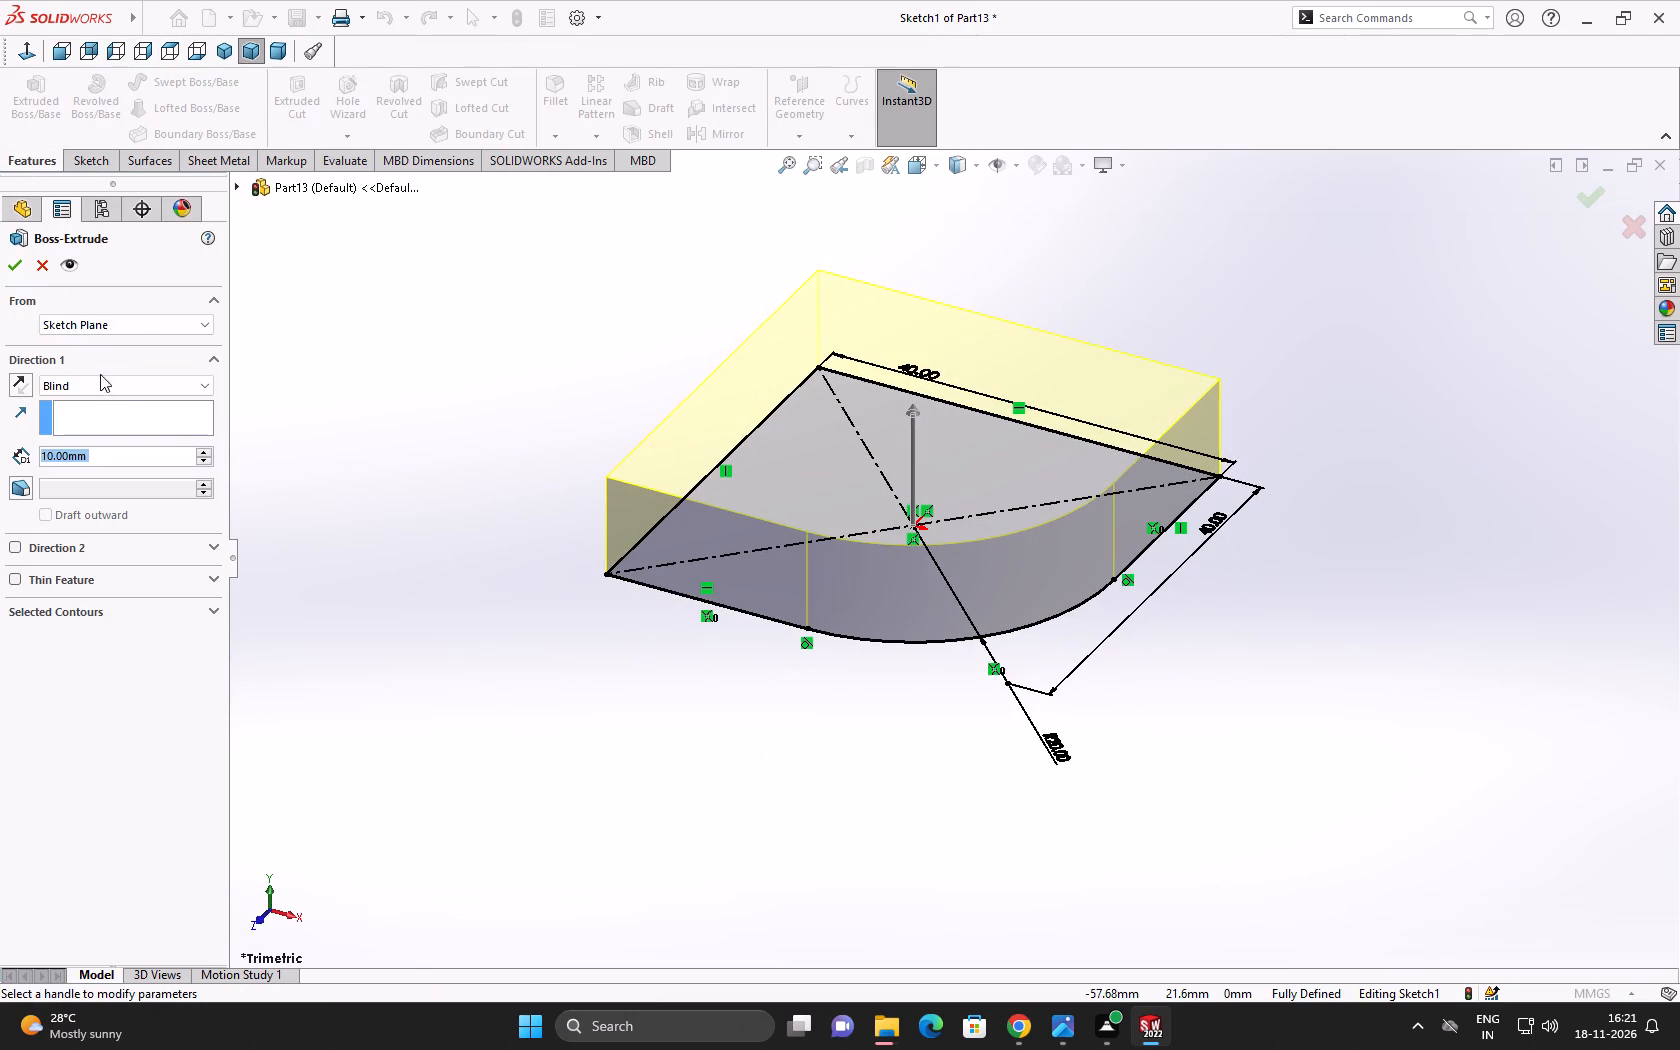
left_click(125, 390)
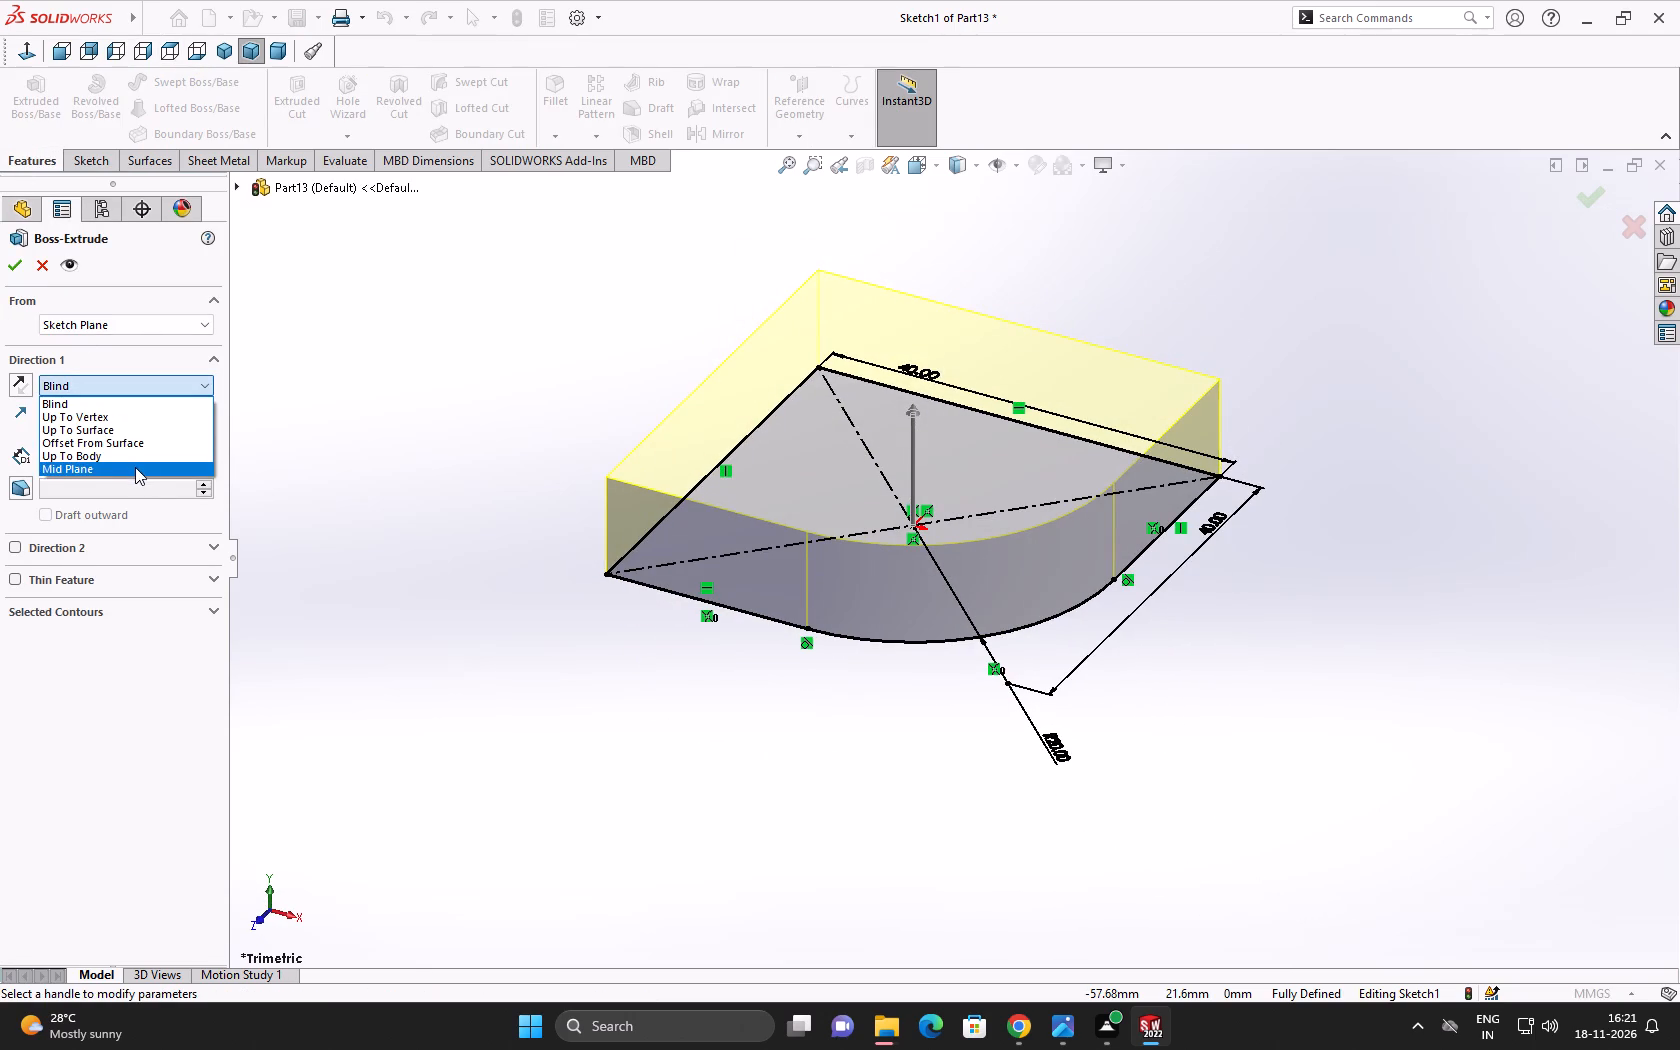
left_click(135, 467)
left_click(203, 454)
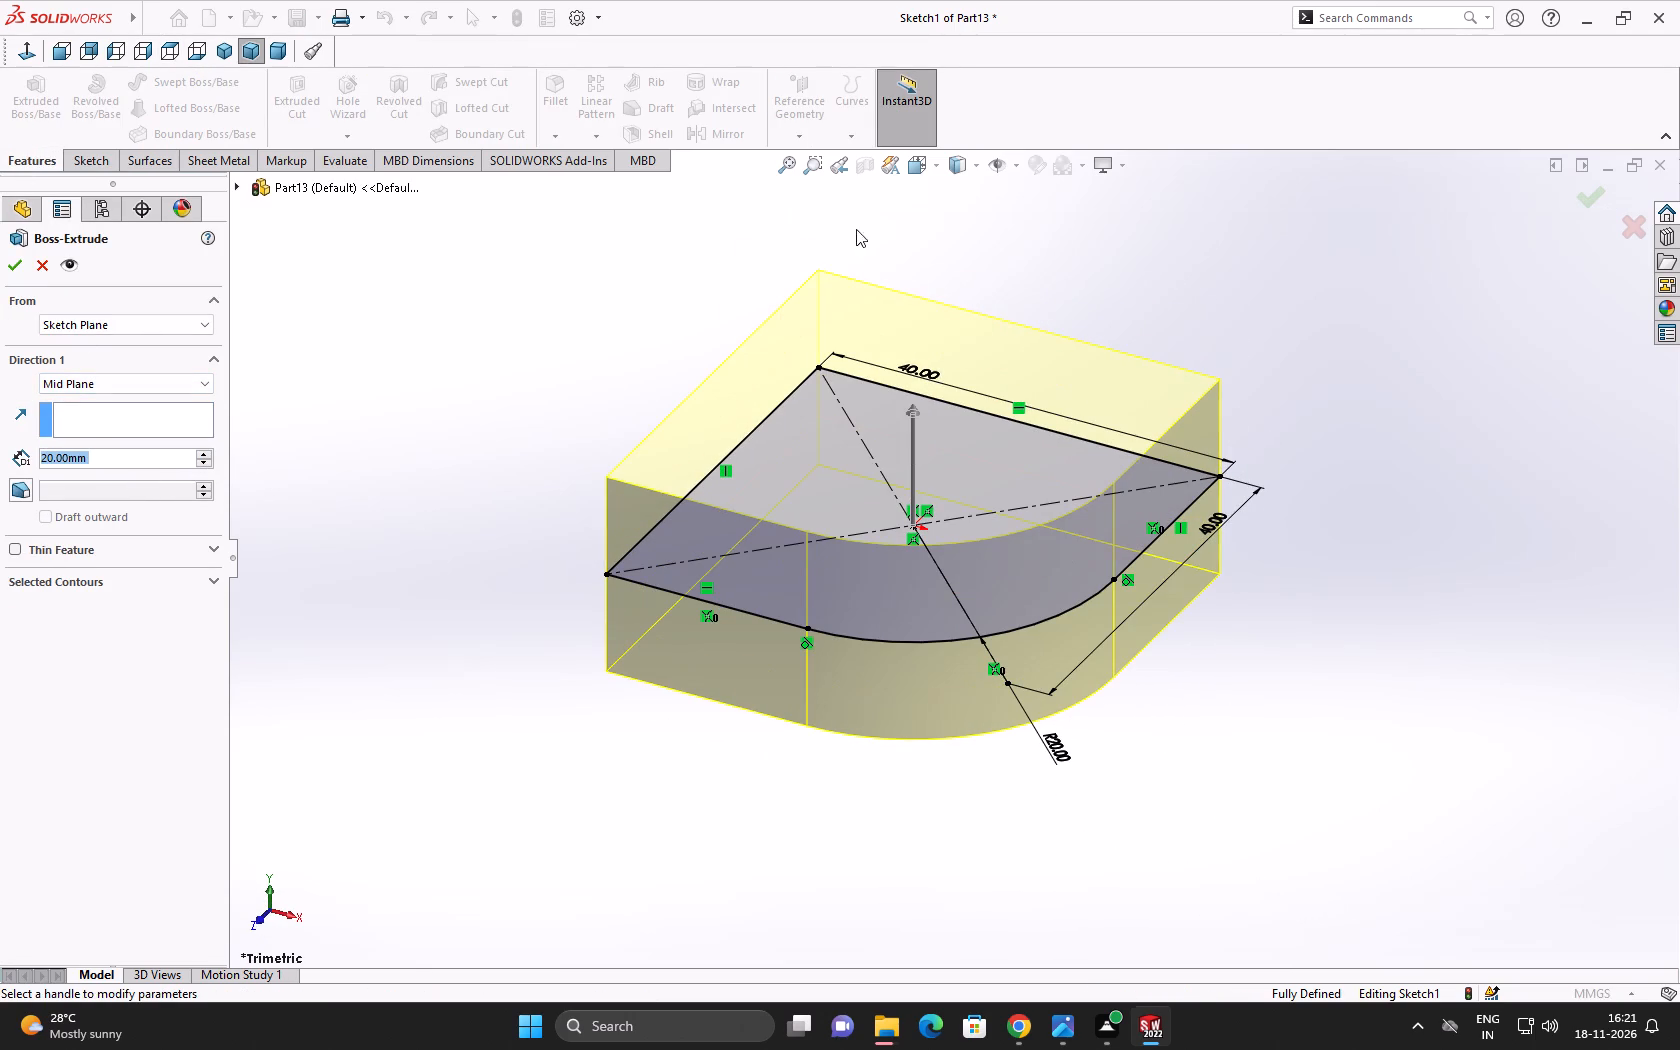
left_click(12, 266)
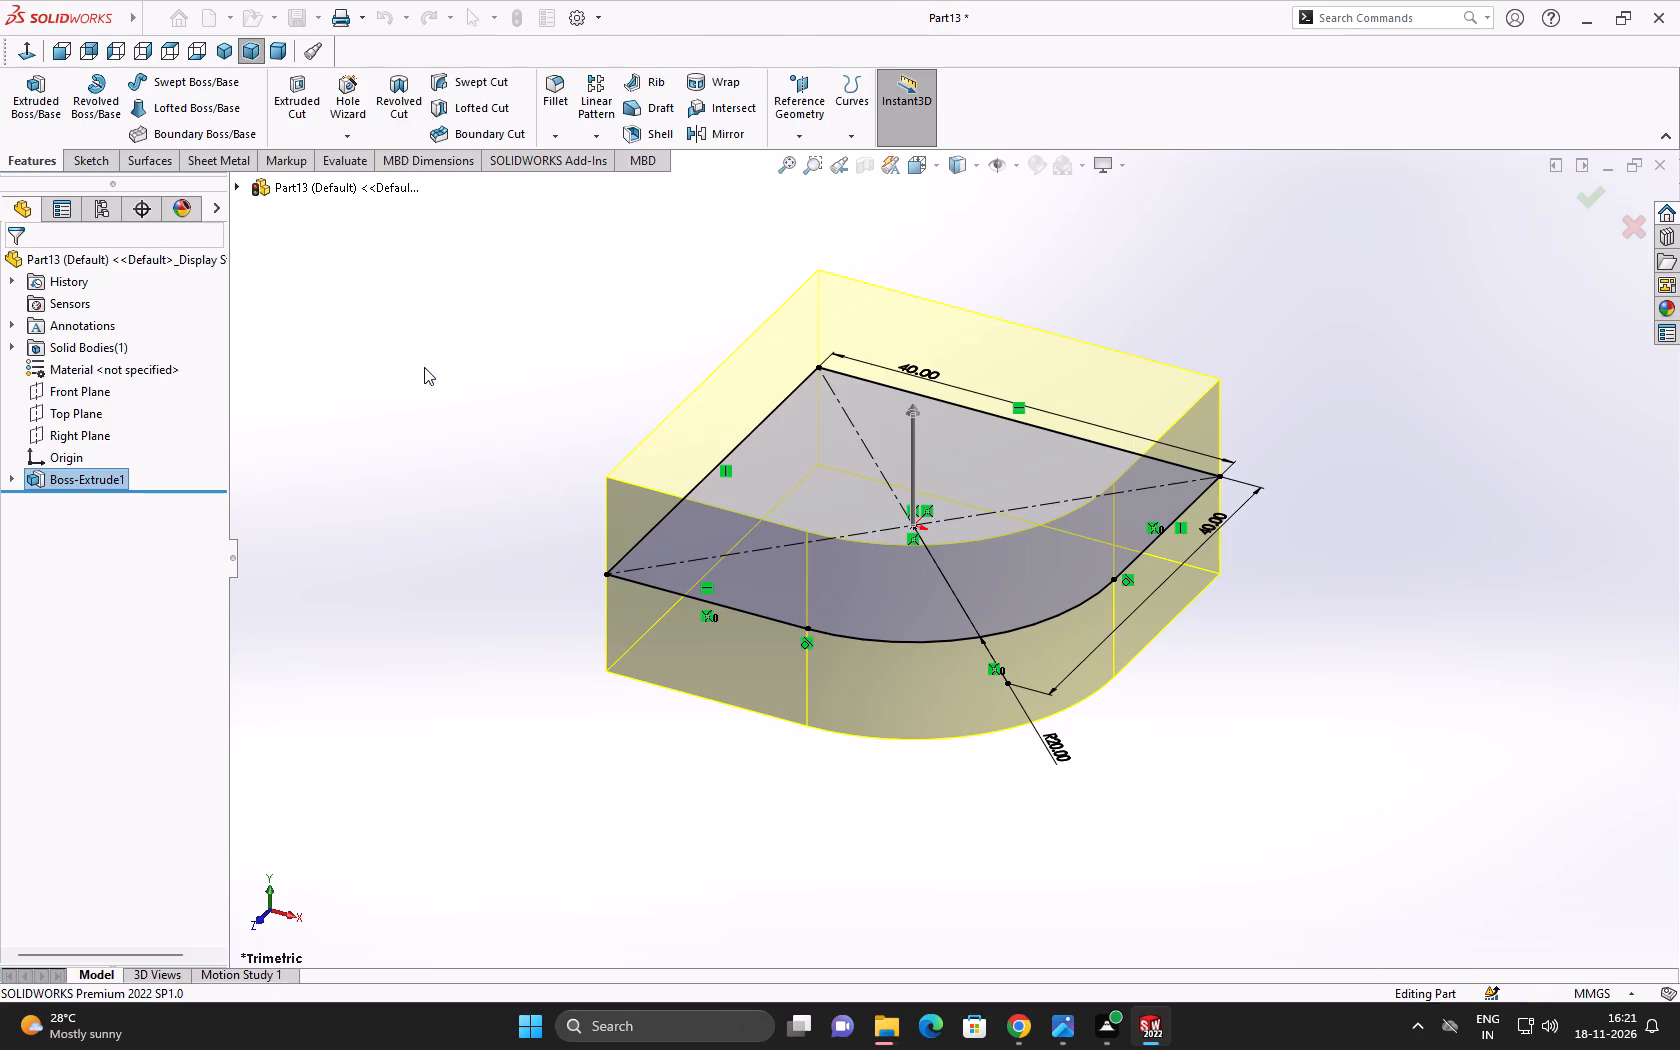
left_click(458, 364)
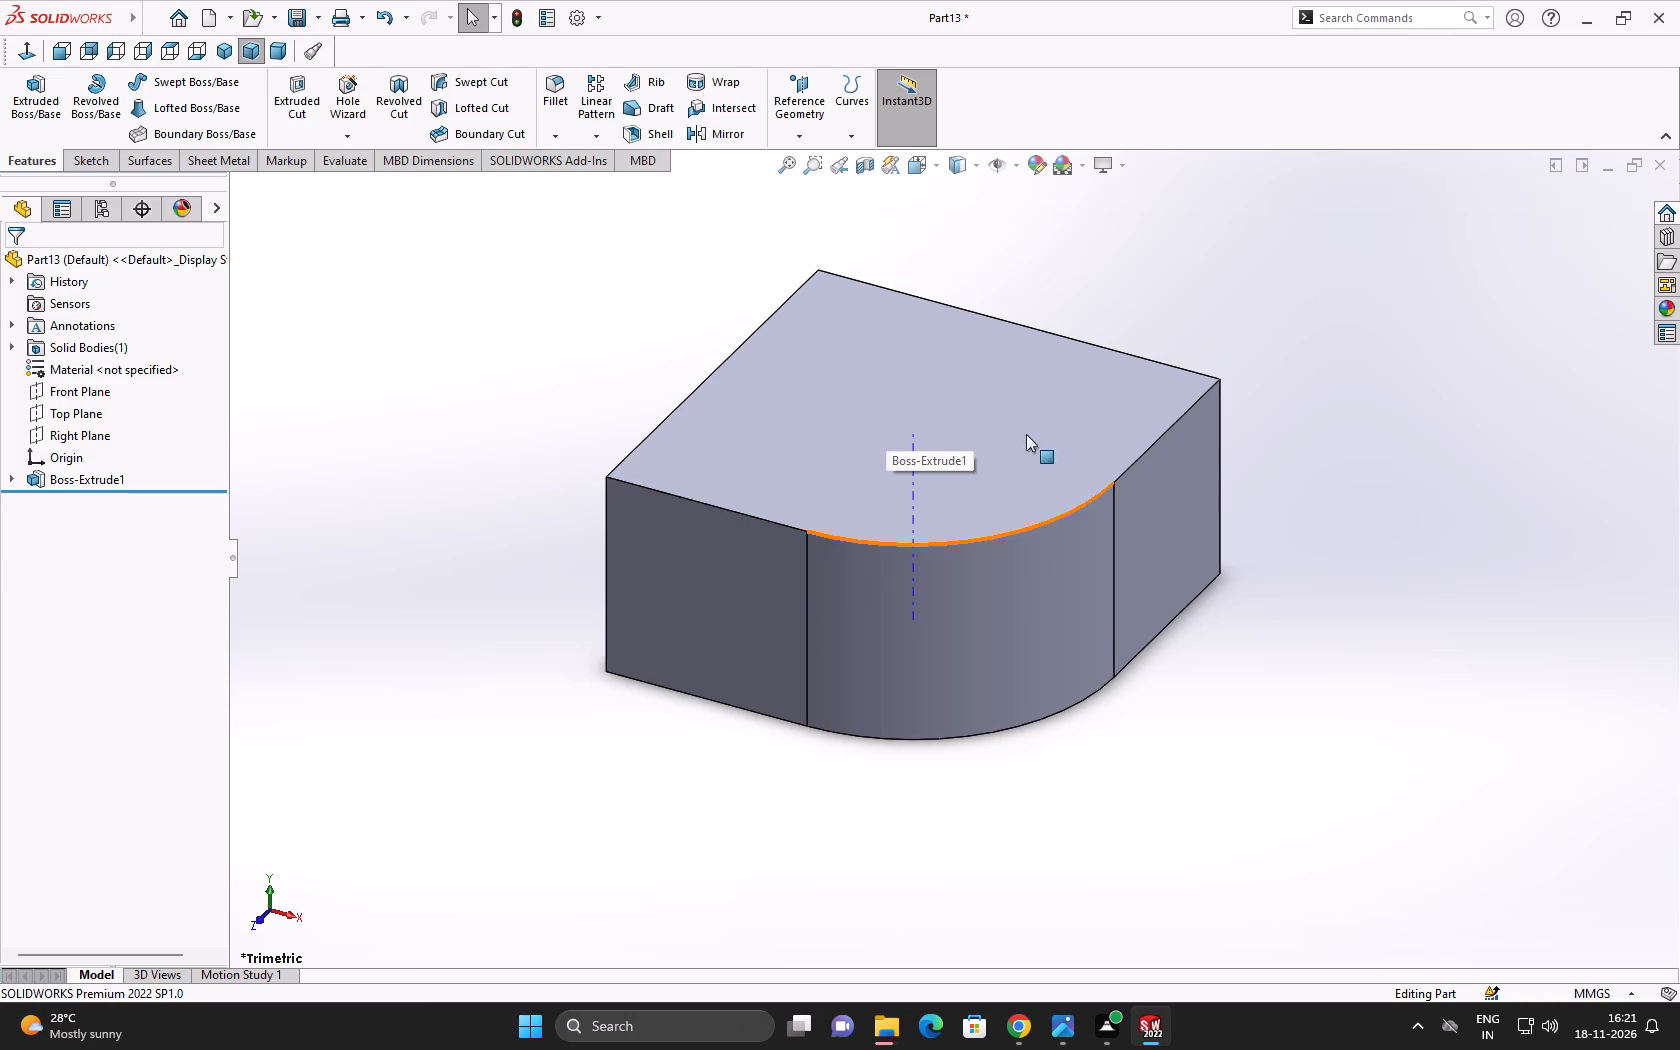
On the block's top face, sketch a corner rectangle about 5.5 by 5.5 mm from the upper-right corner inward.
left_click(1072, 395)
left_click(1163, 339)
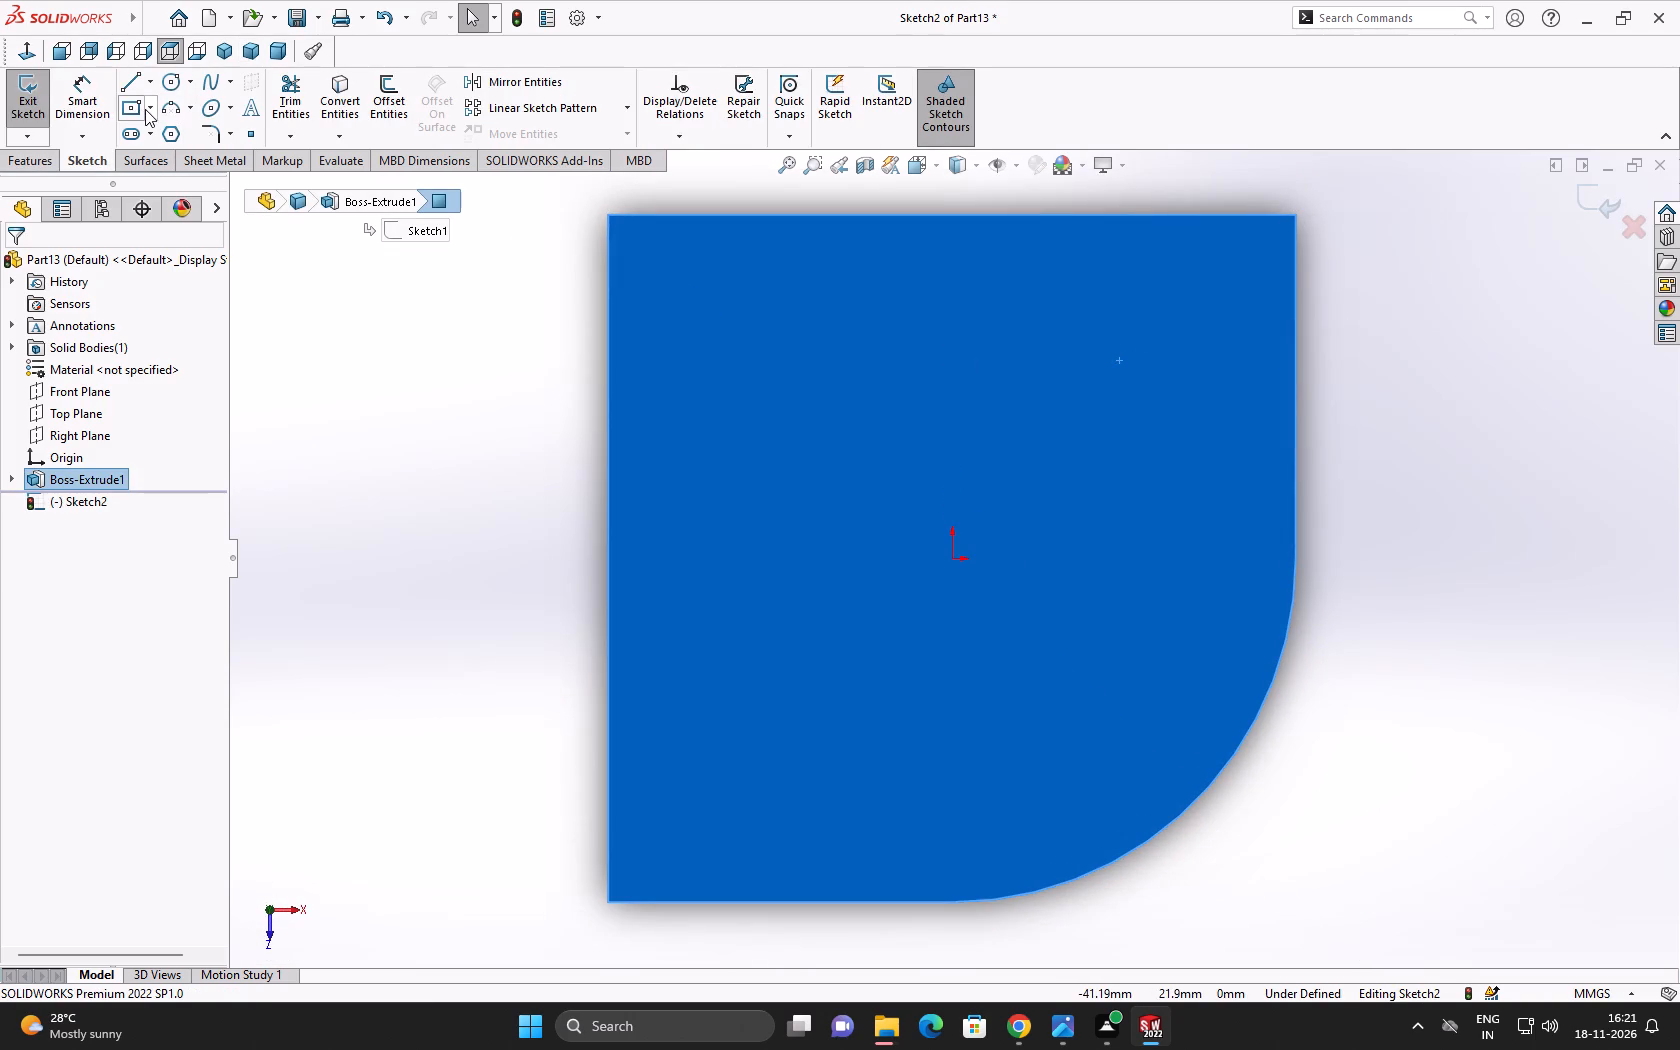
left_click(145, 109)
left_click(150, 129)
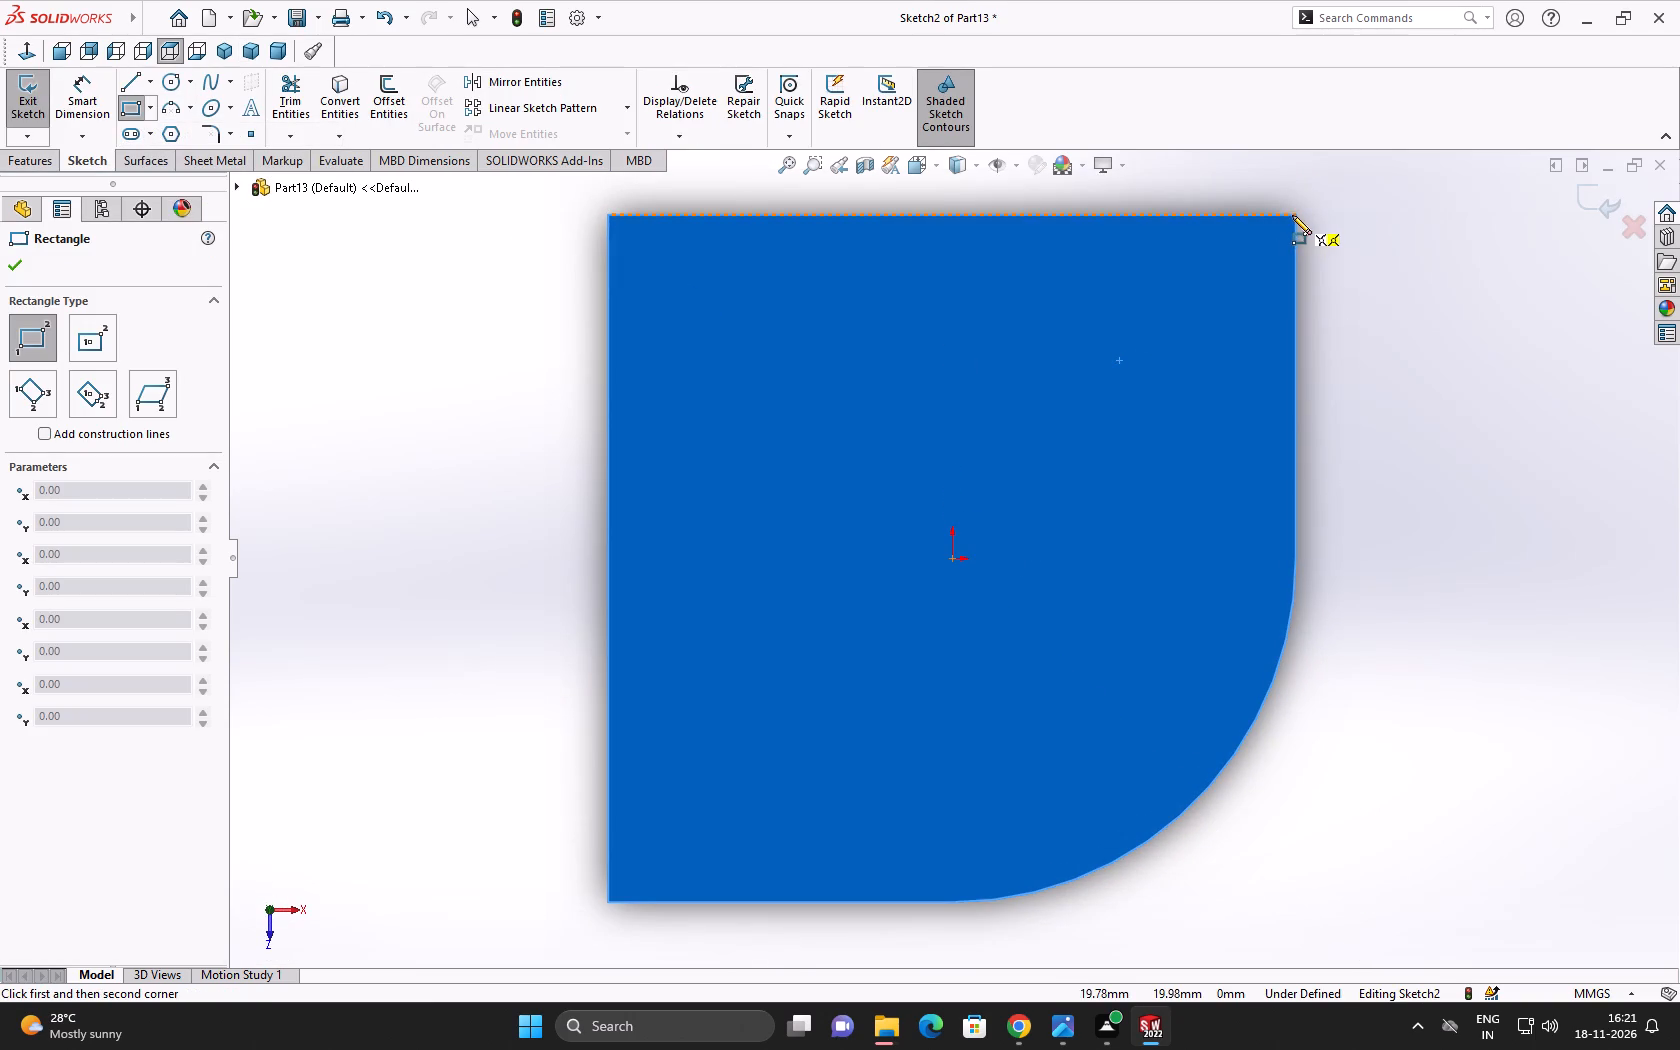
left_click(1296, 217)
left_click(1201, 309)
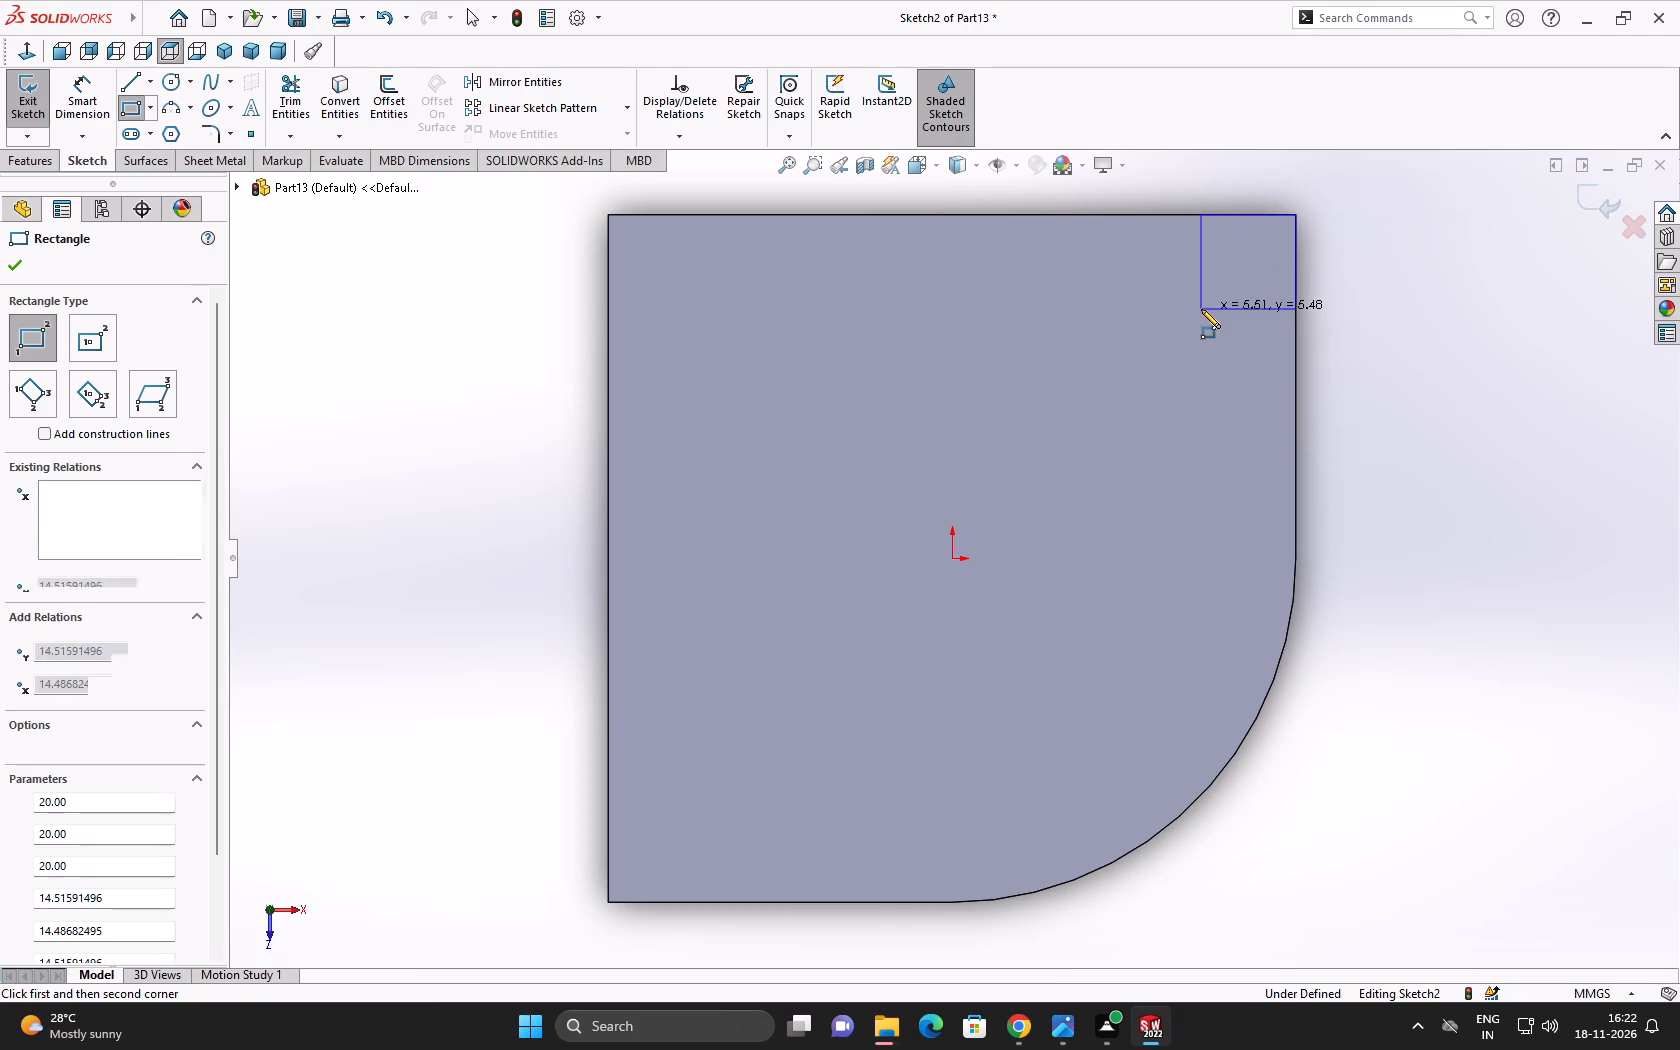
right_click(1201, 309)
left_click(1215, 320)
Dimension the small corner rectangle's horizontal width to 10 mm.
left_click(99, 104)
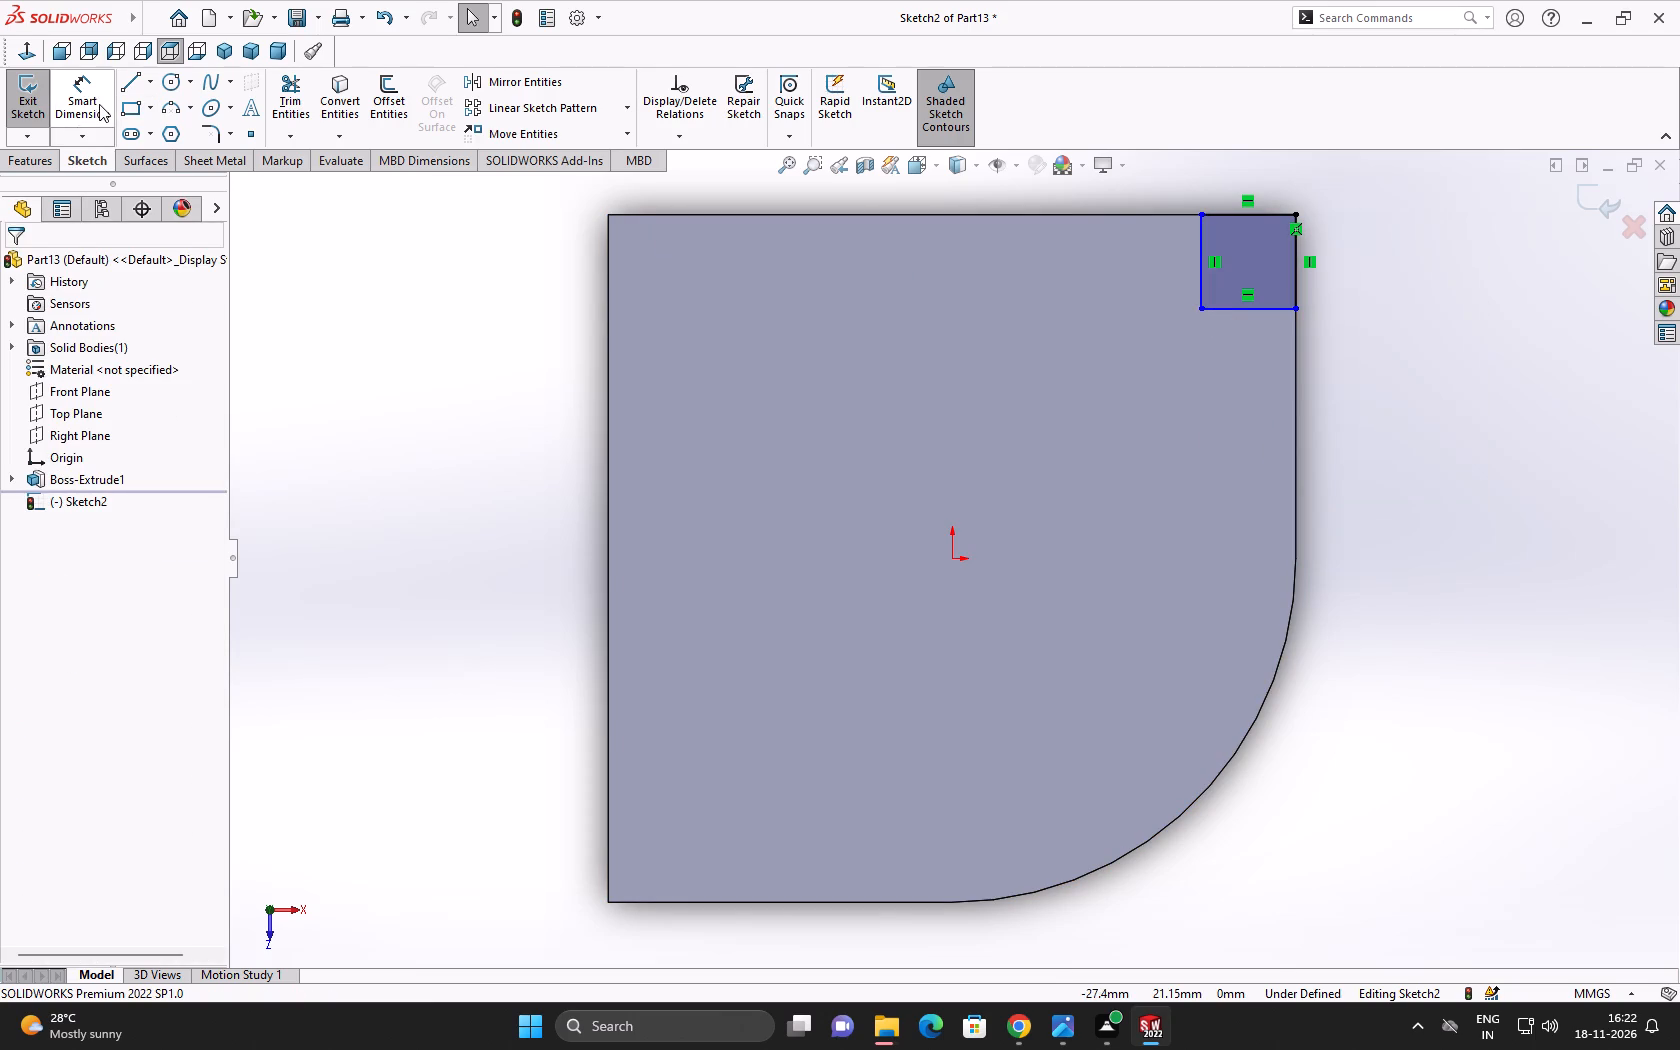
left_click(1230, 309)
left_click(1251, 370)
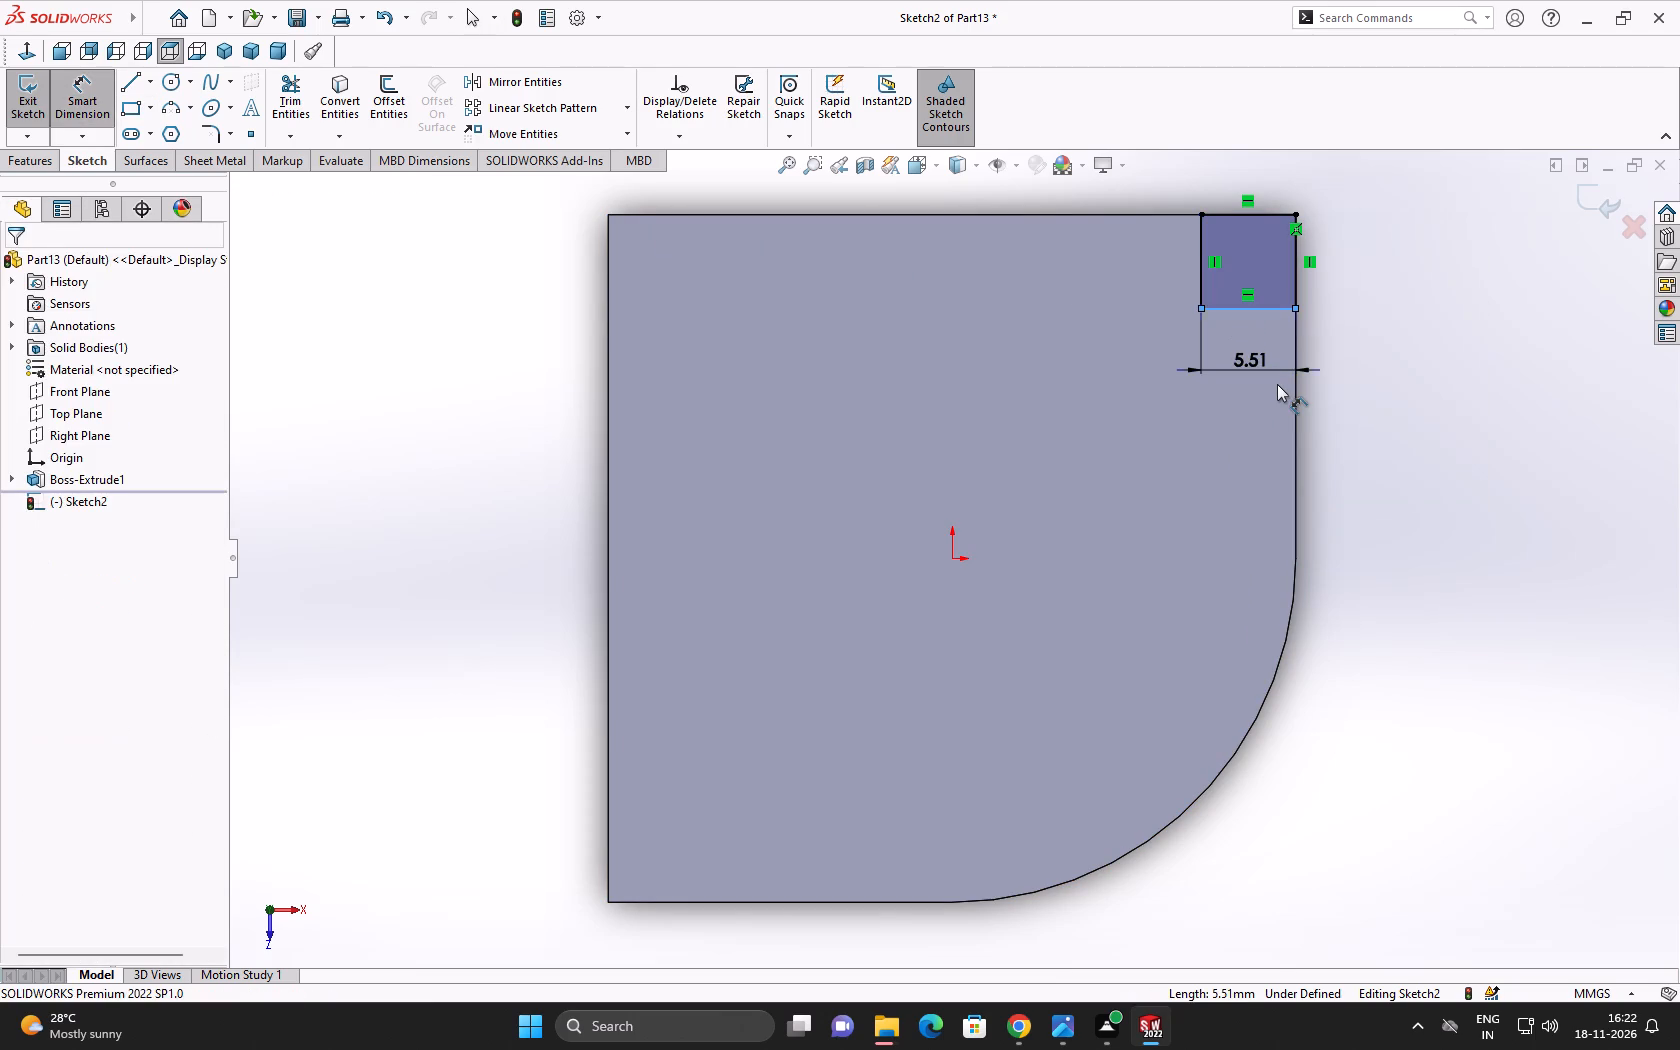
type("10")
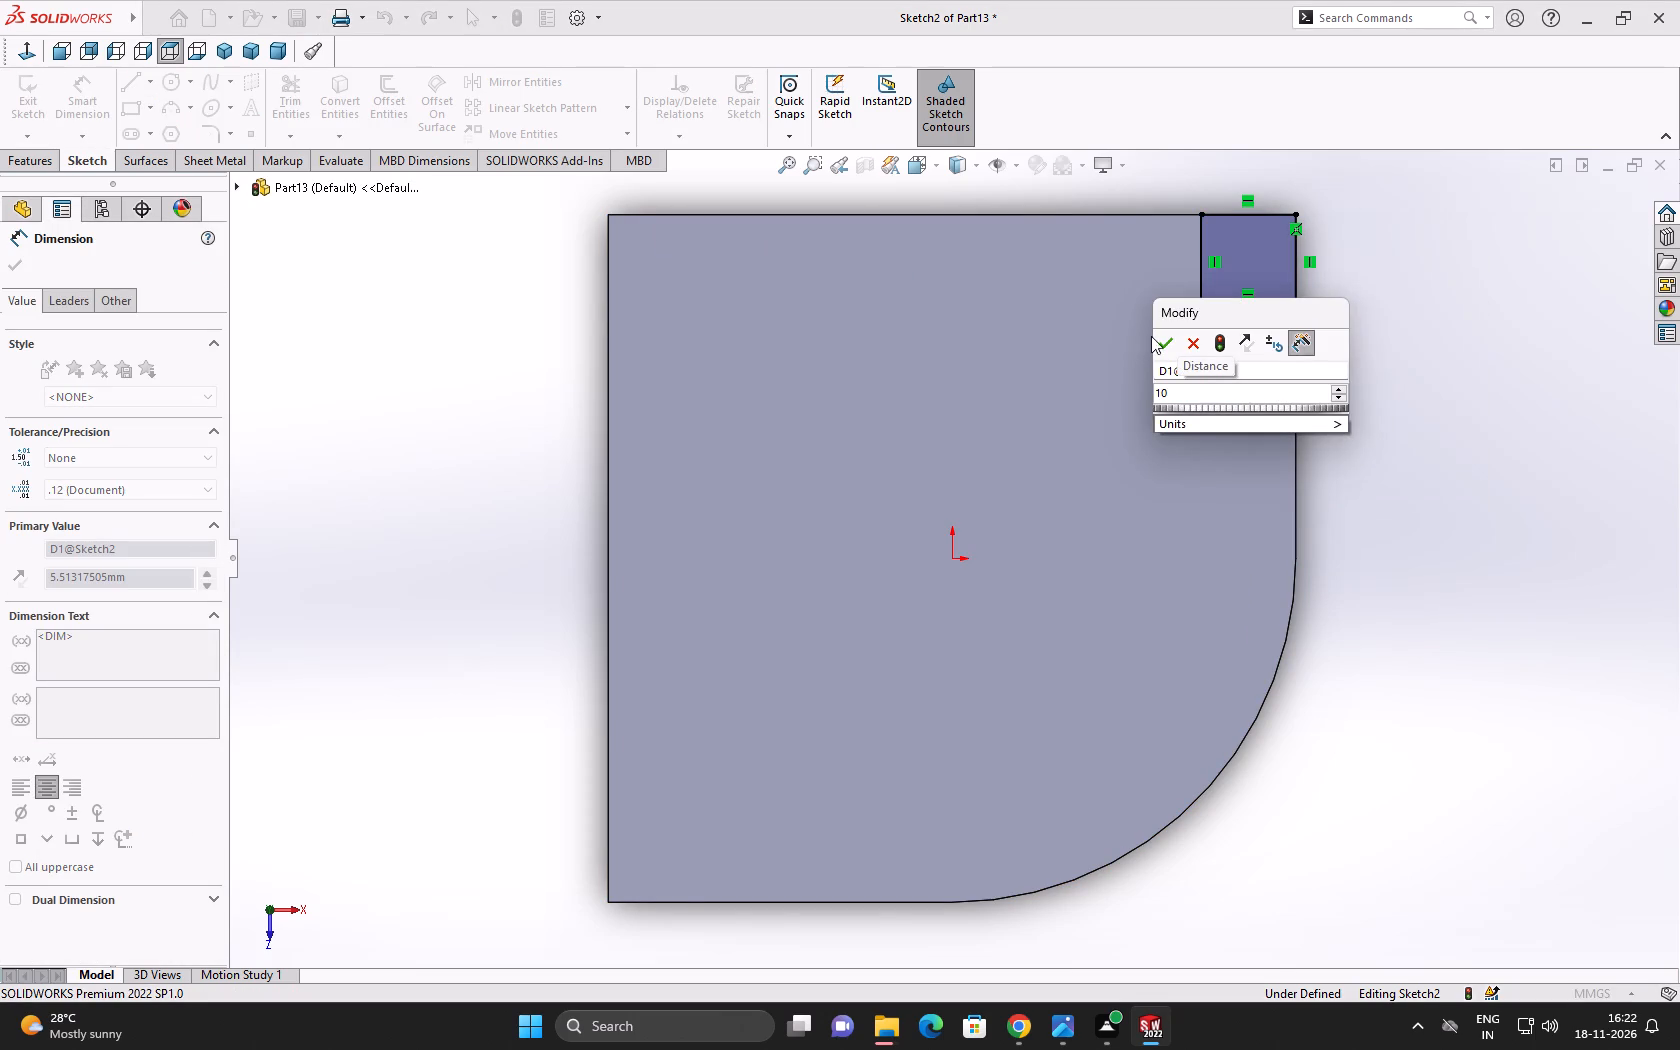
left_click(1157, 338)
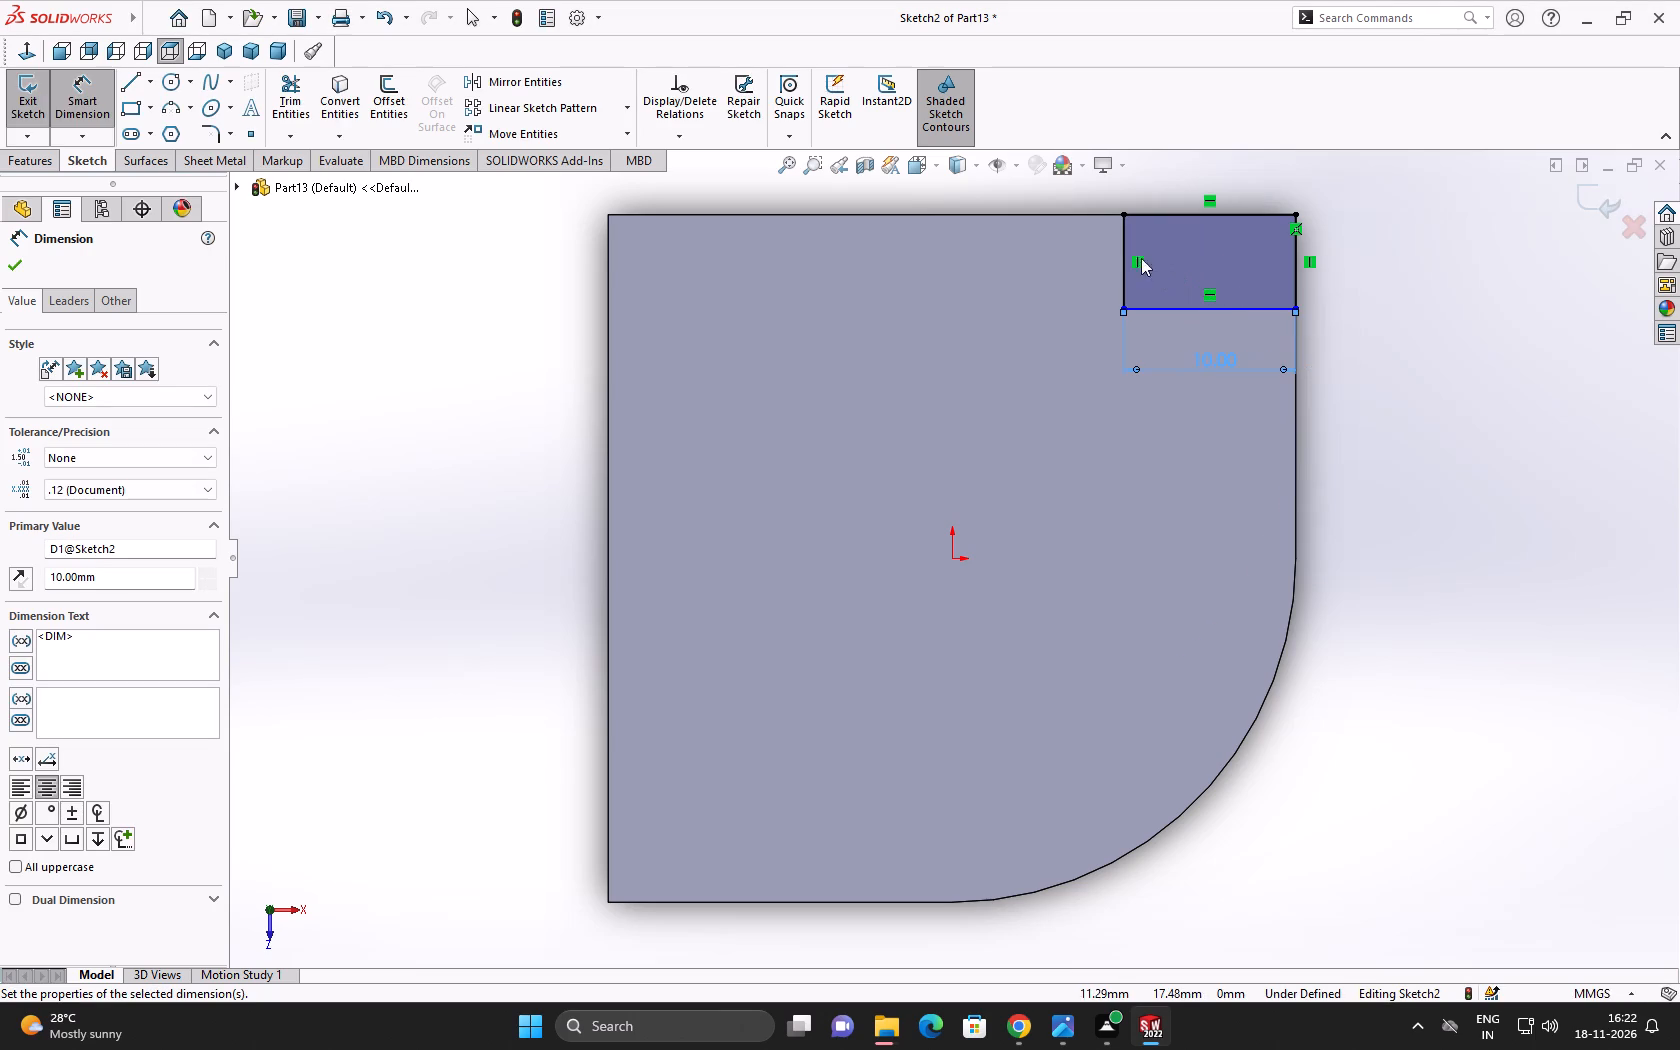
Dimension the small corner rectangle's vertical side to 10 mm, making it a 10 by 10 mm square.
left_click(1125, 264)
left_click(1359, 266)
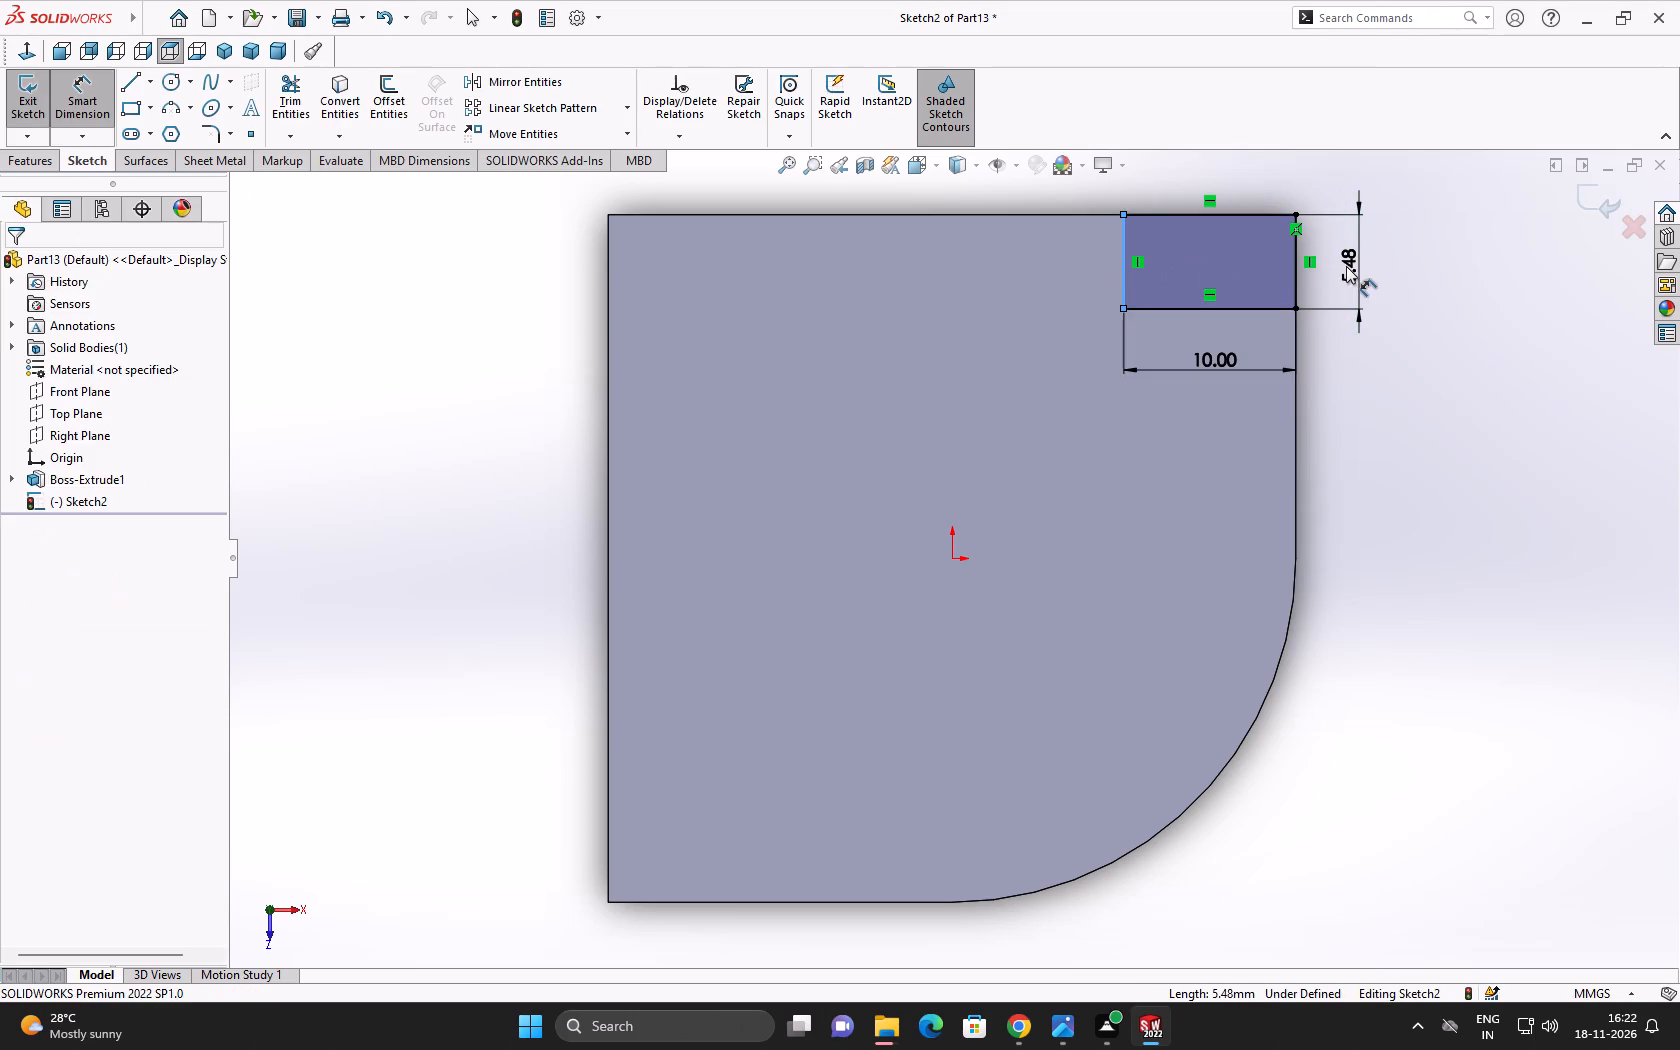
type("10")
left_click(1271, 243)
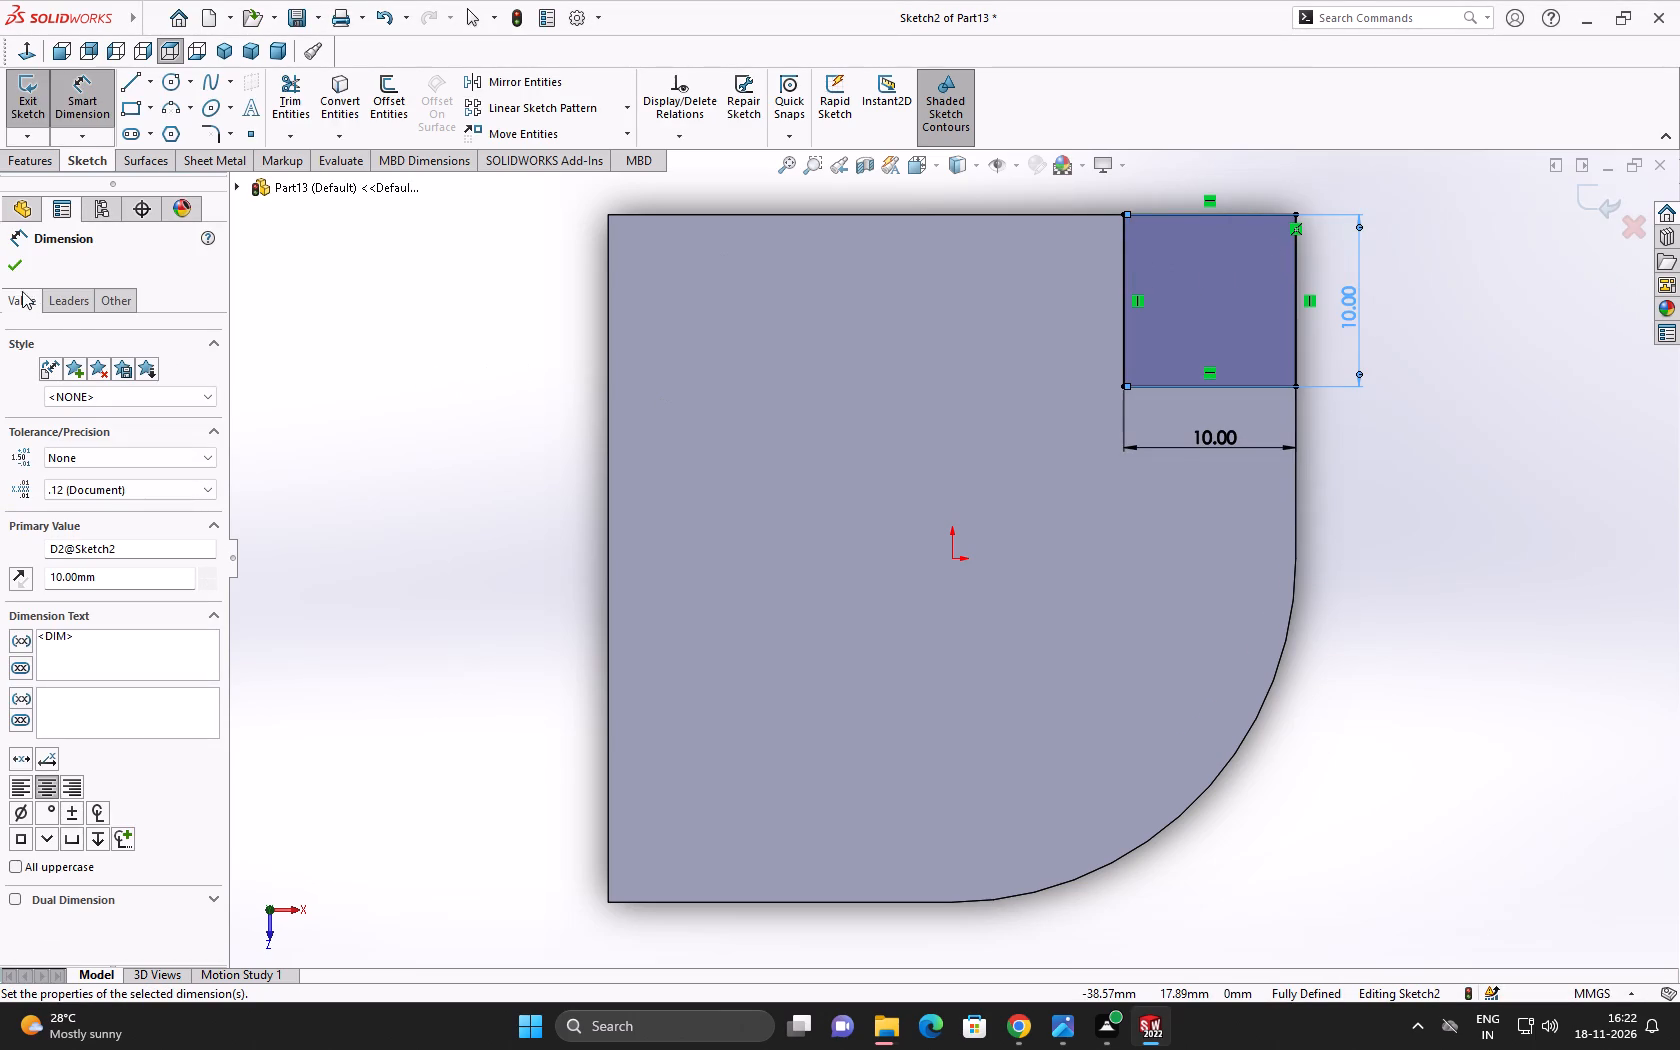
left_click(18, 266)
Extrude the small corner square upward from the block's top face as a Blind boss with 10 mm depth.
left_click(28, 165)
left_click(33, 121)
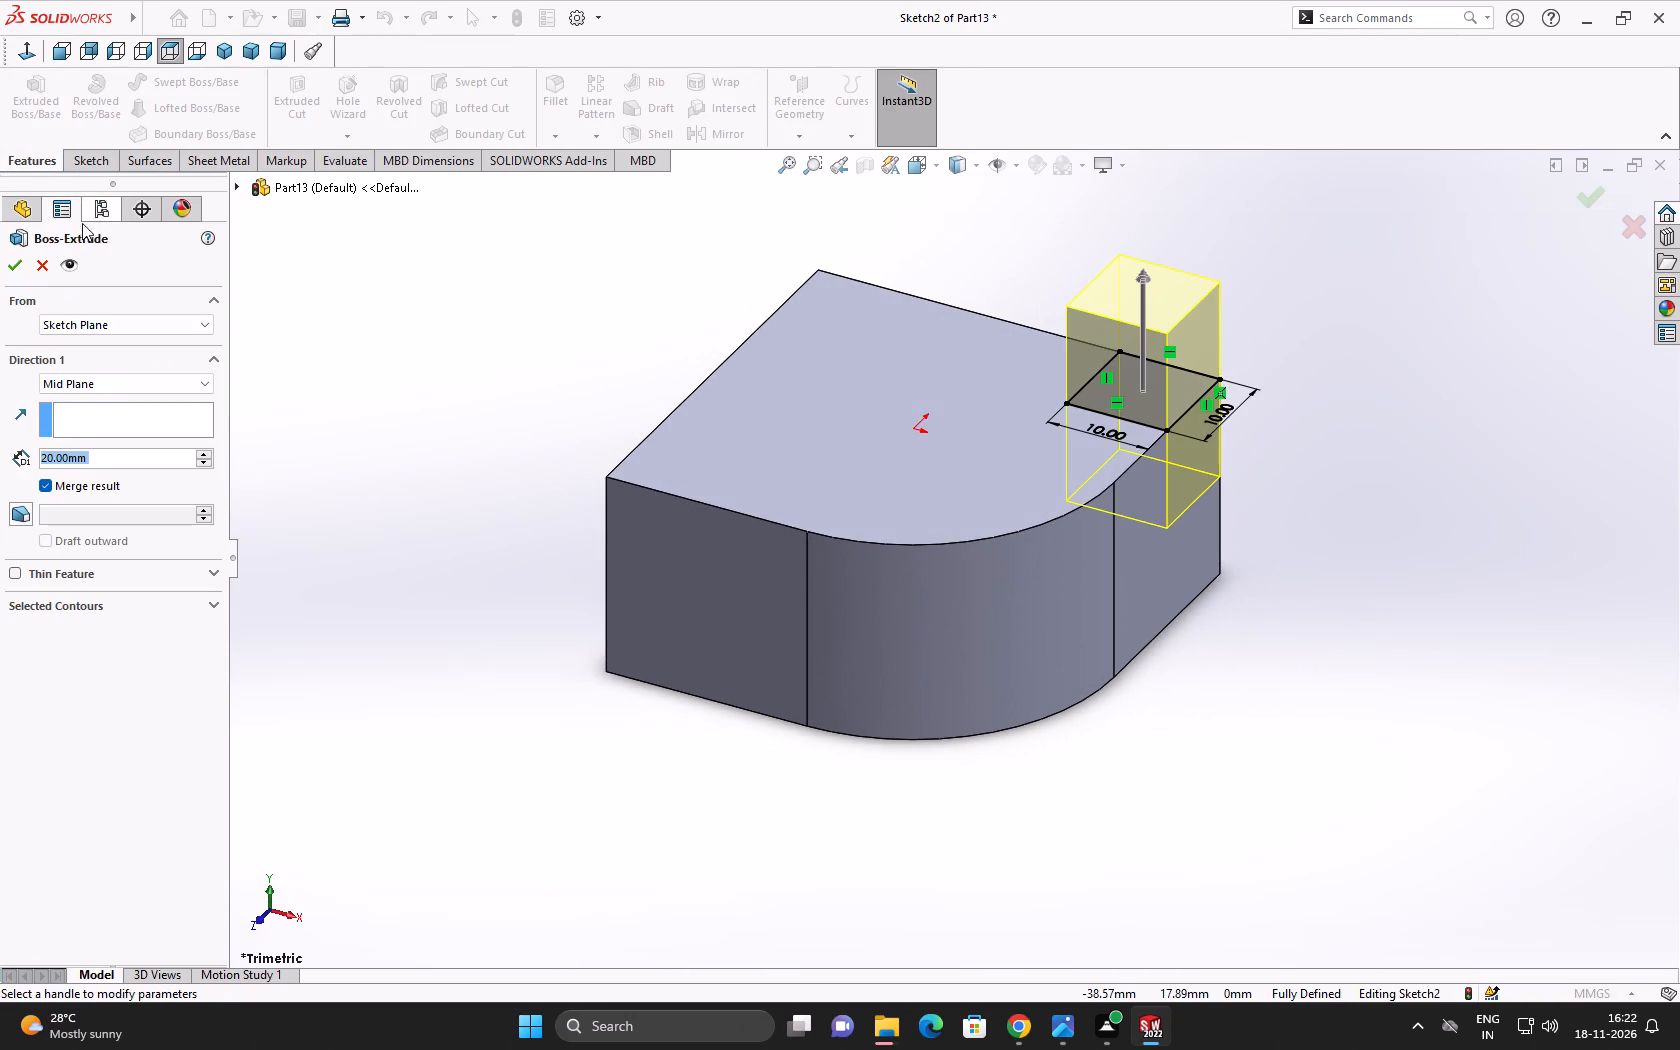
left_click(79, 382)
left_click(76, 402)
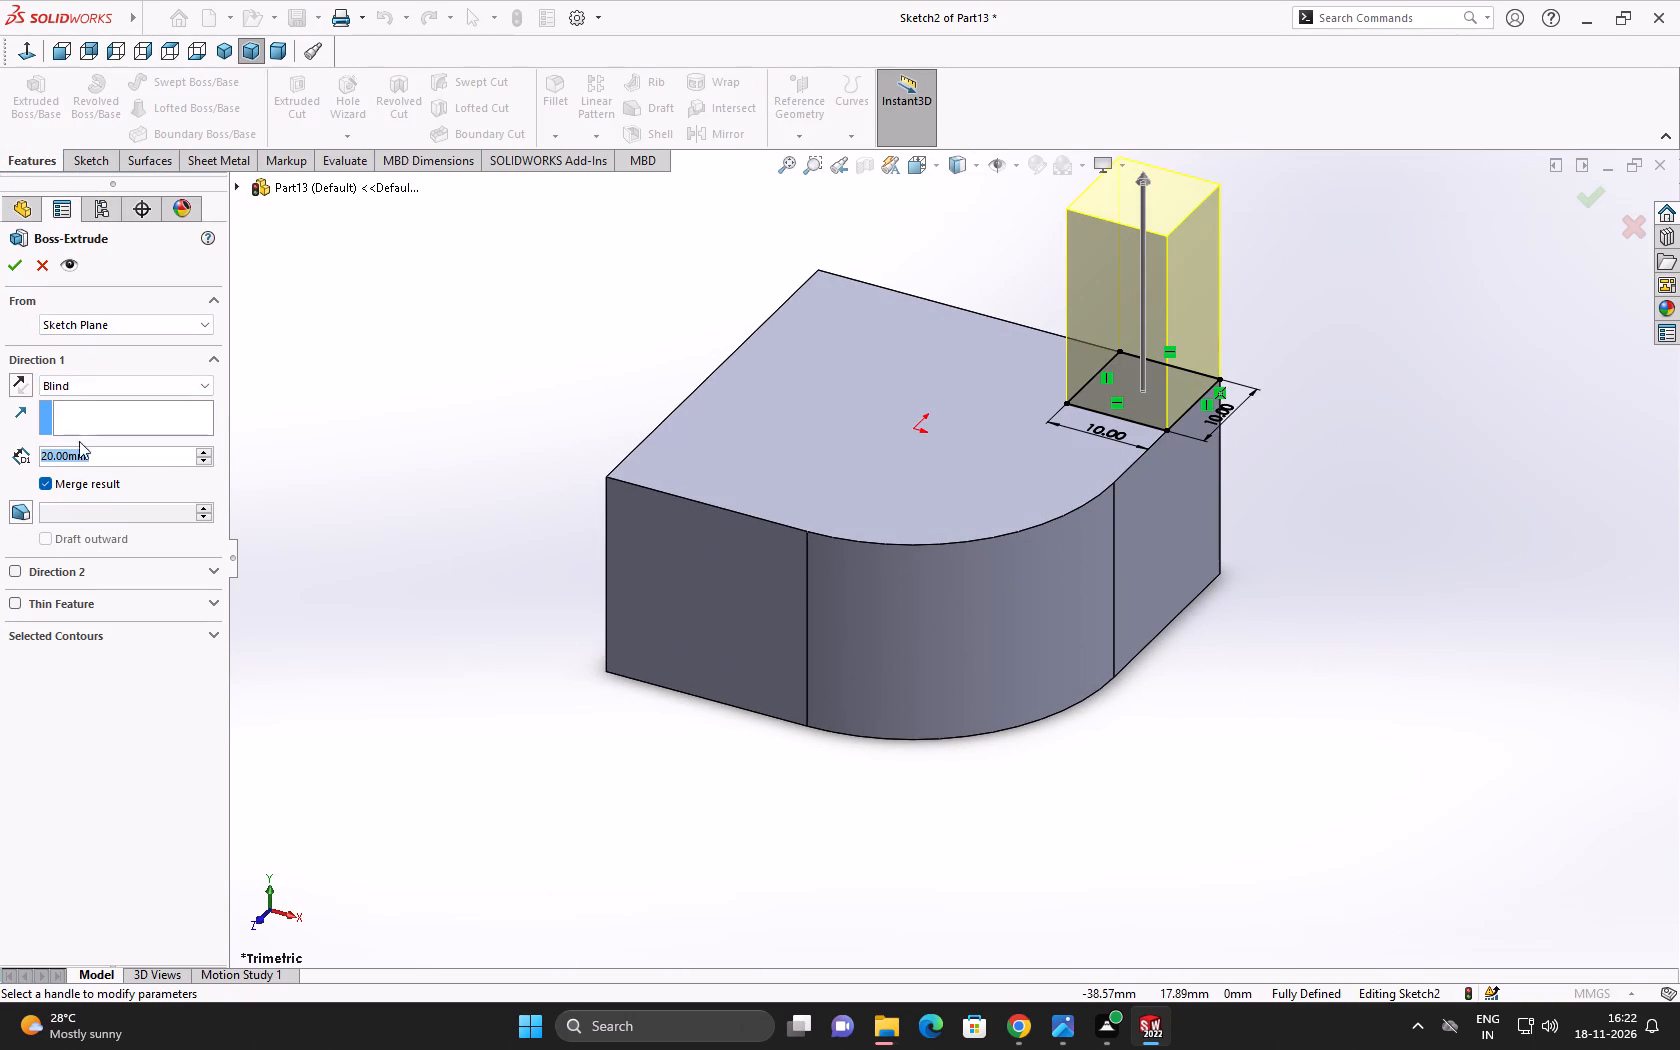
left_click(208, 461)
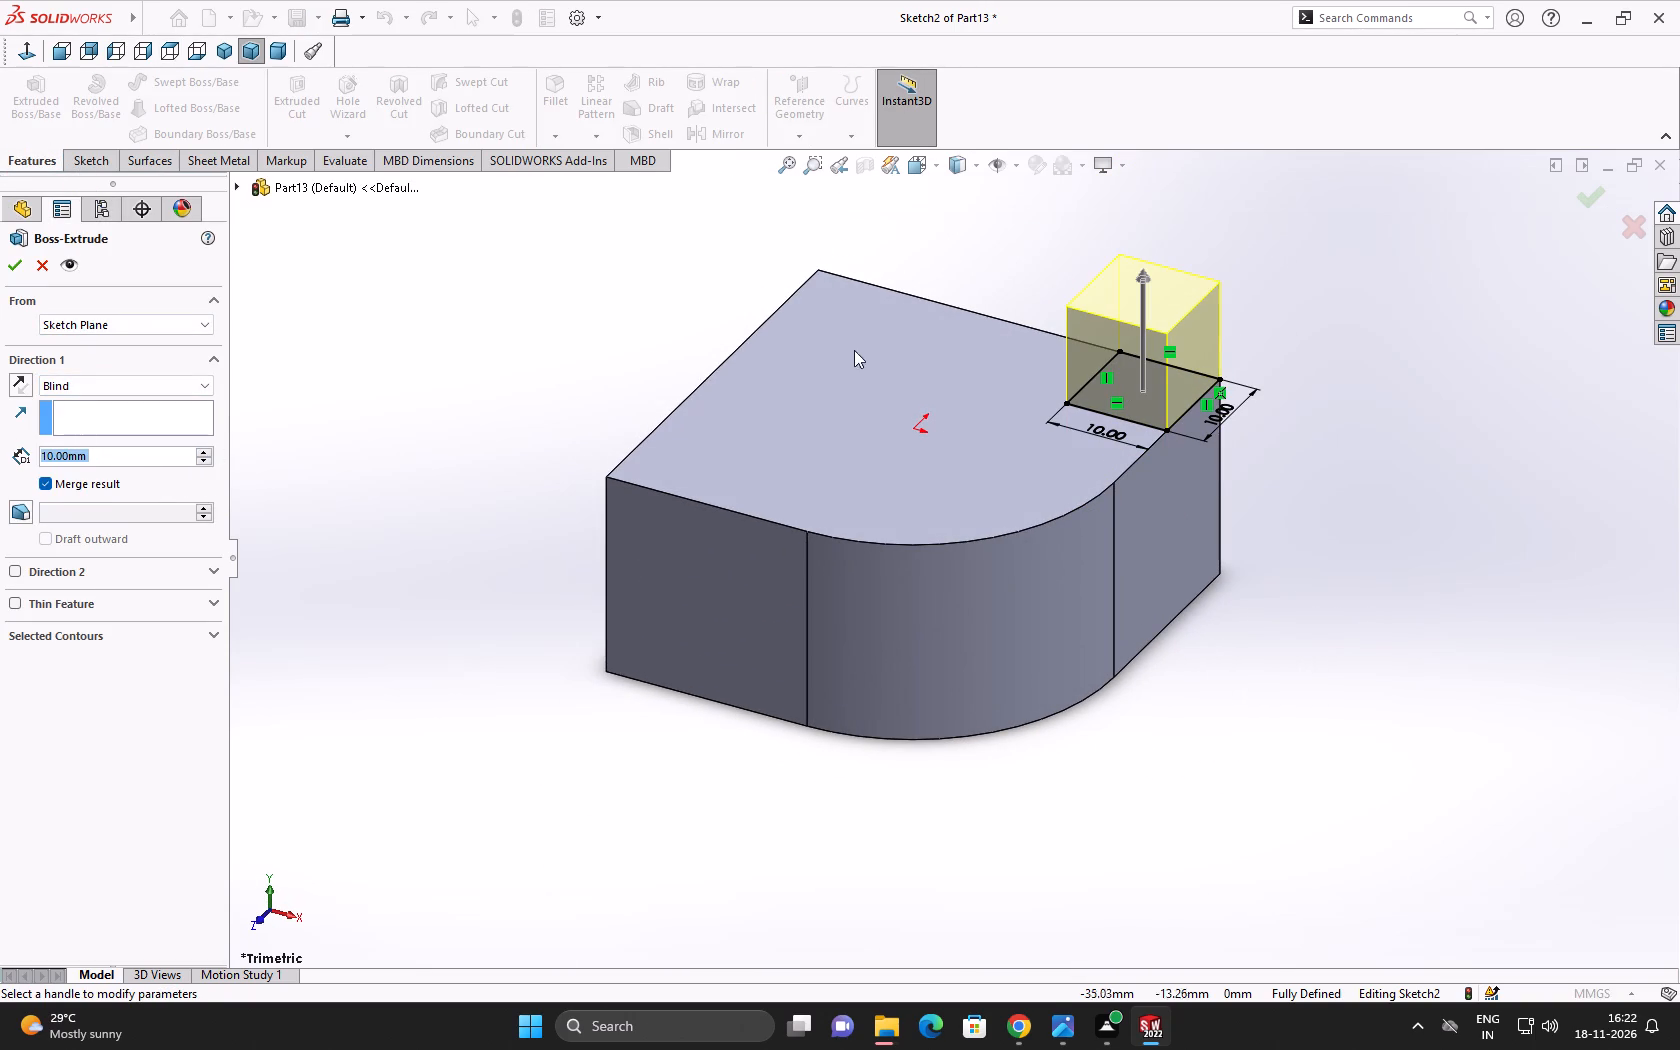
left_click(13, 268)
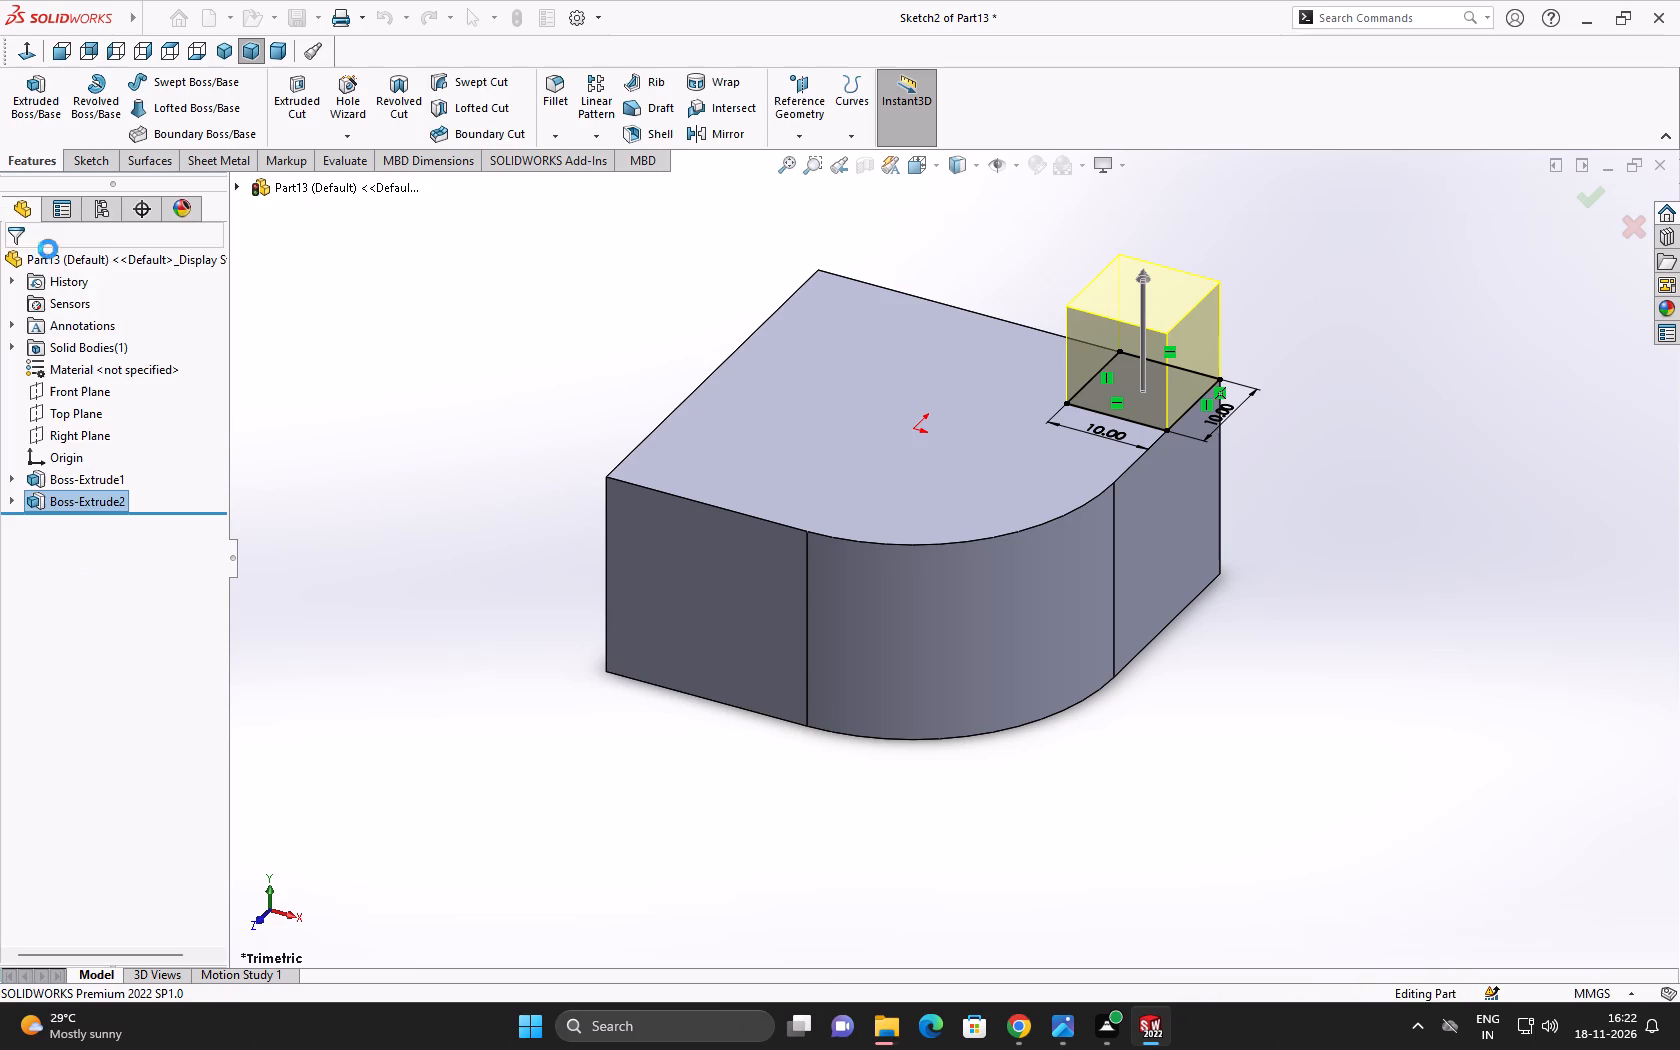
left_click(416, 370)
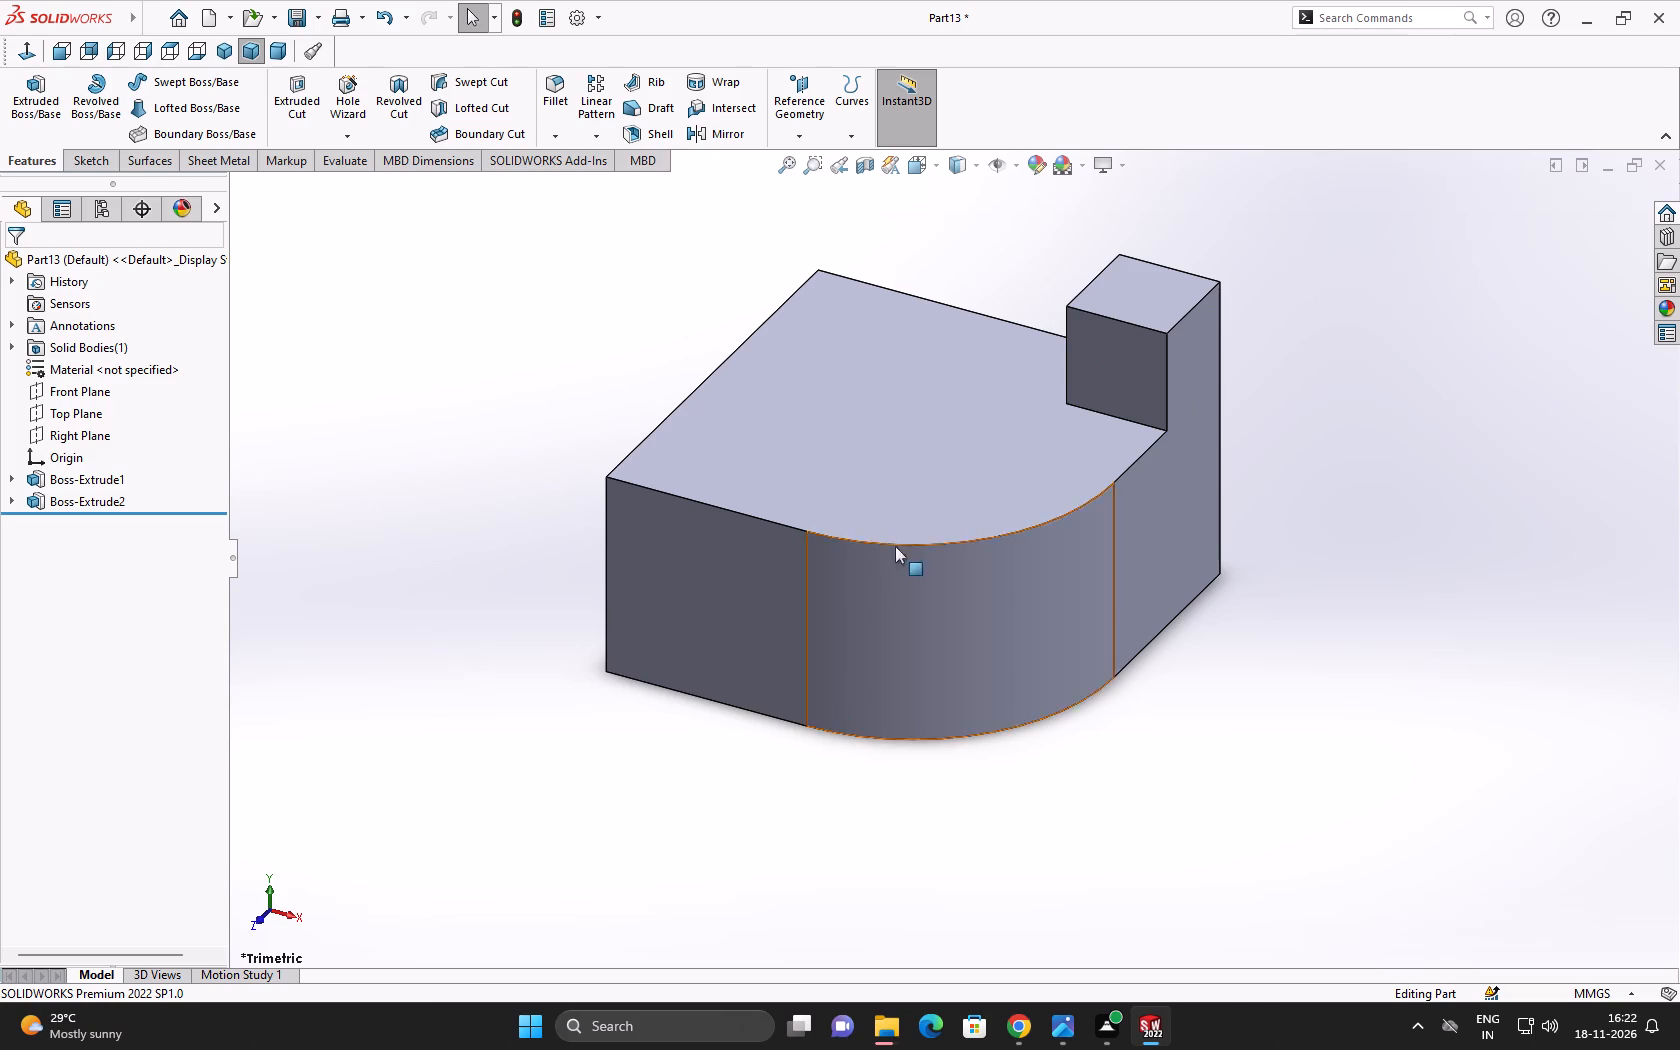
Open a new sketch on the block's flat 40 by 20 mm side face on the side away from the small boss.
left_click(1186, 358)
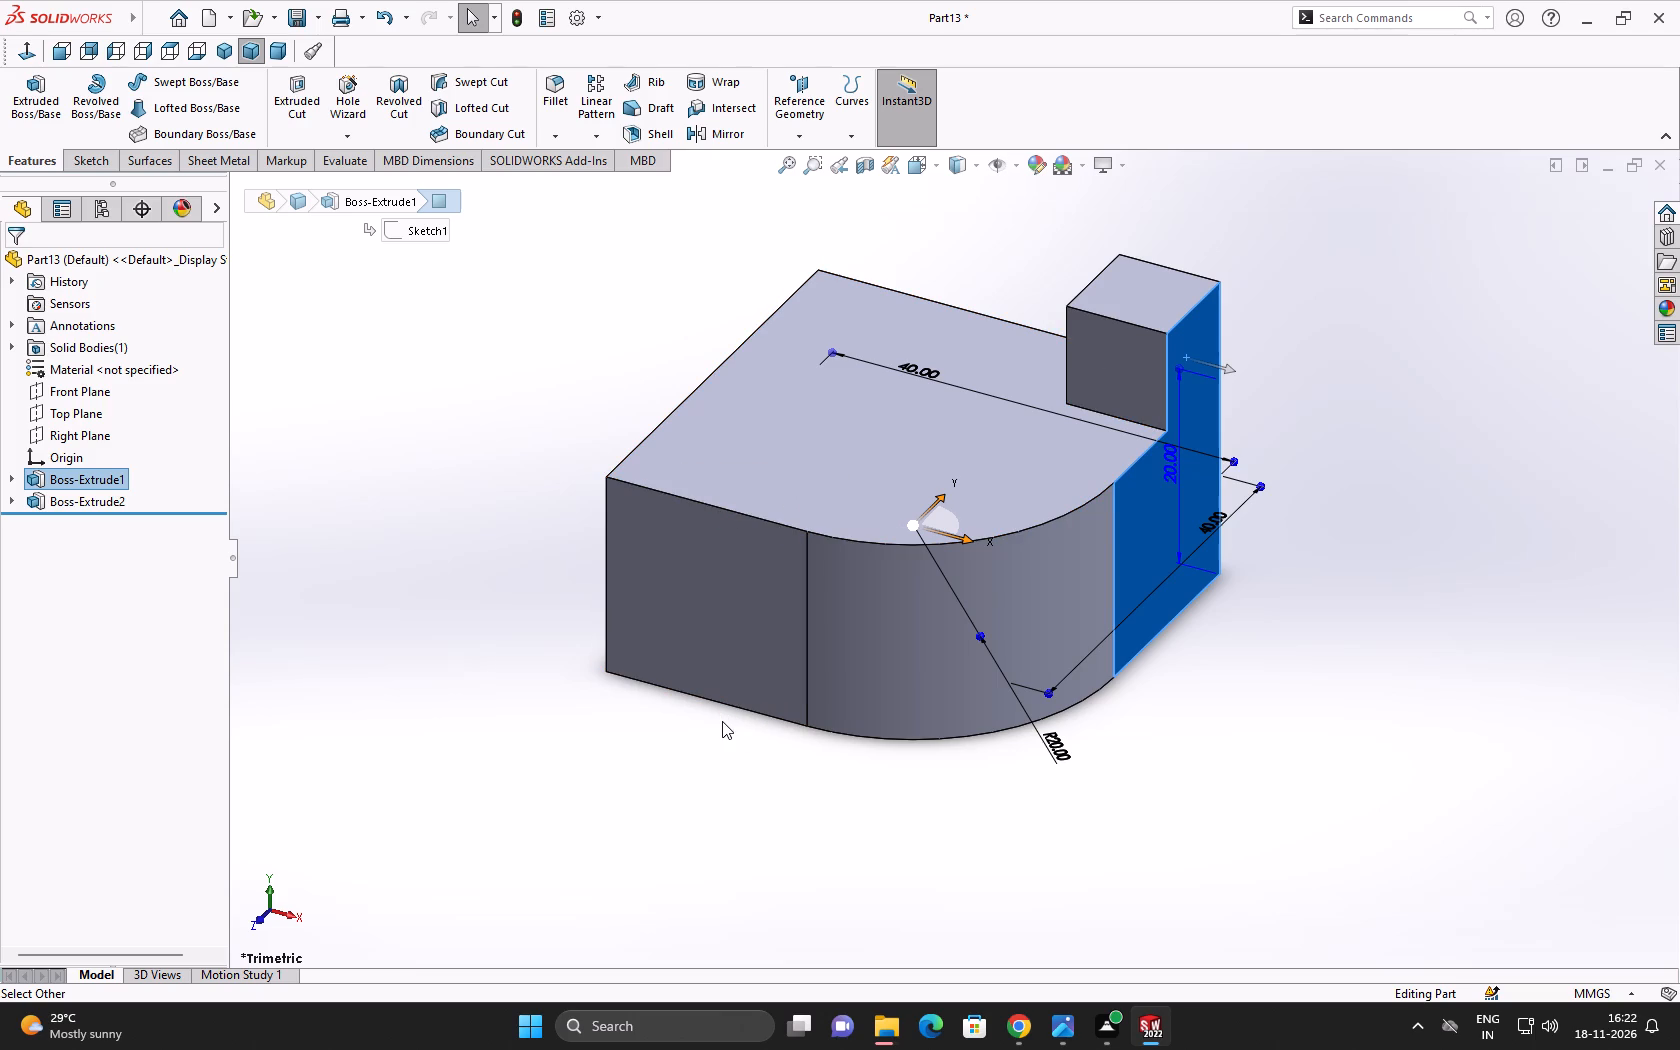
scroll(720, 727, "down", 1)
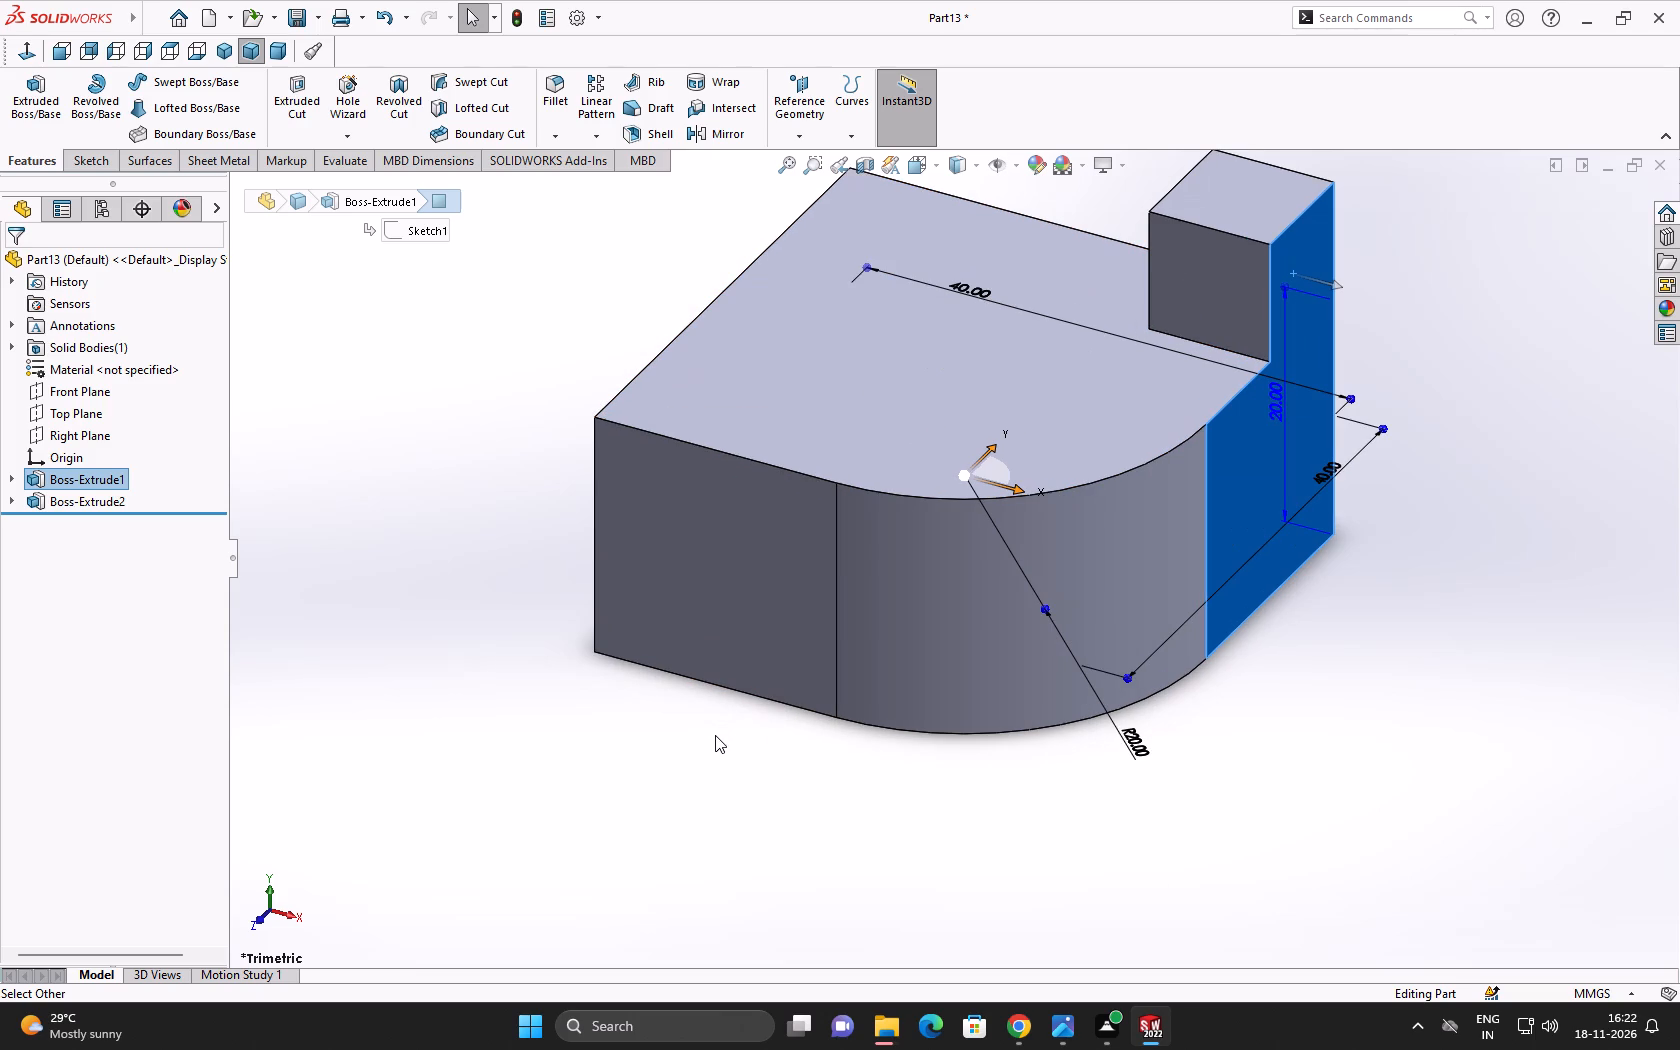
left_click(563, 679)
middle_click_drag(480, 649, 498, 653)
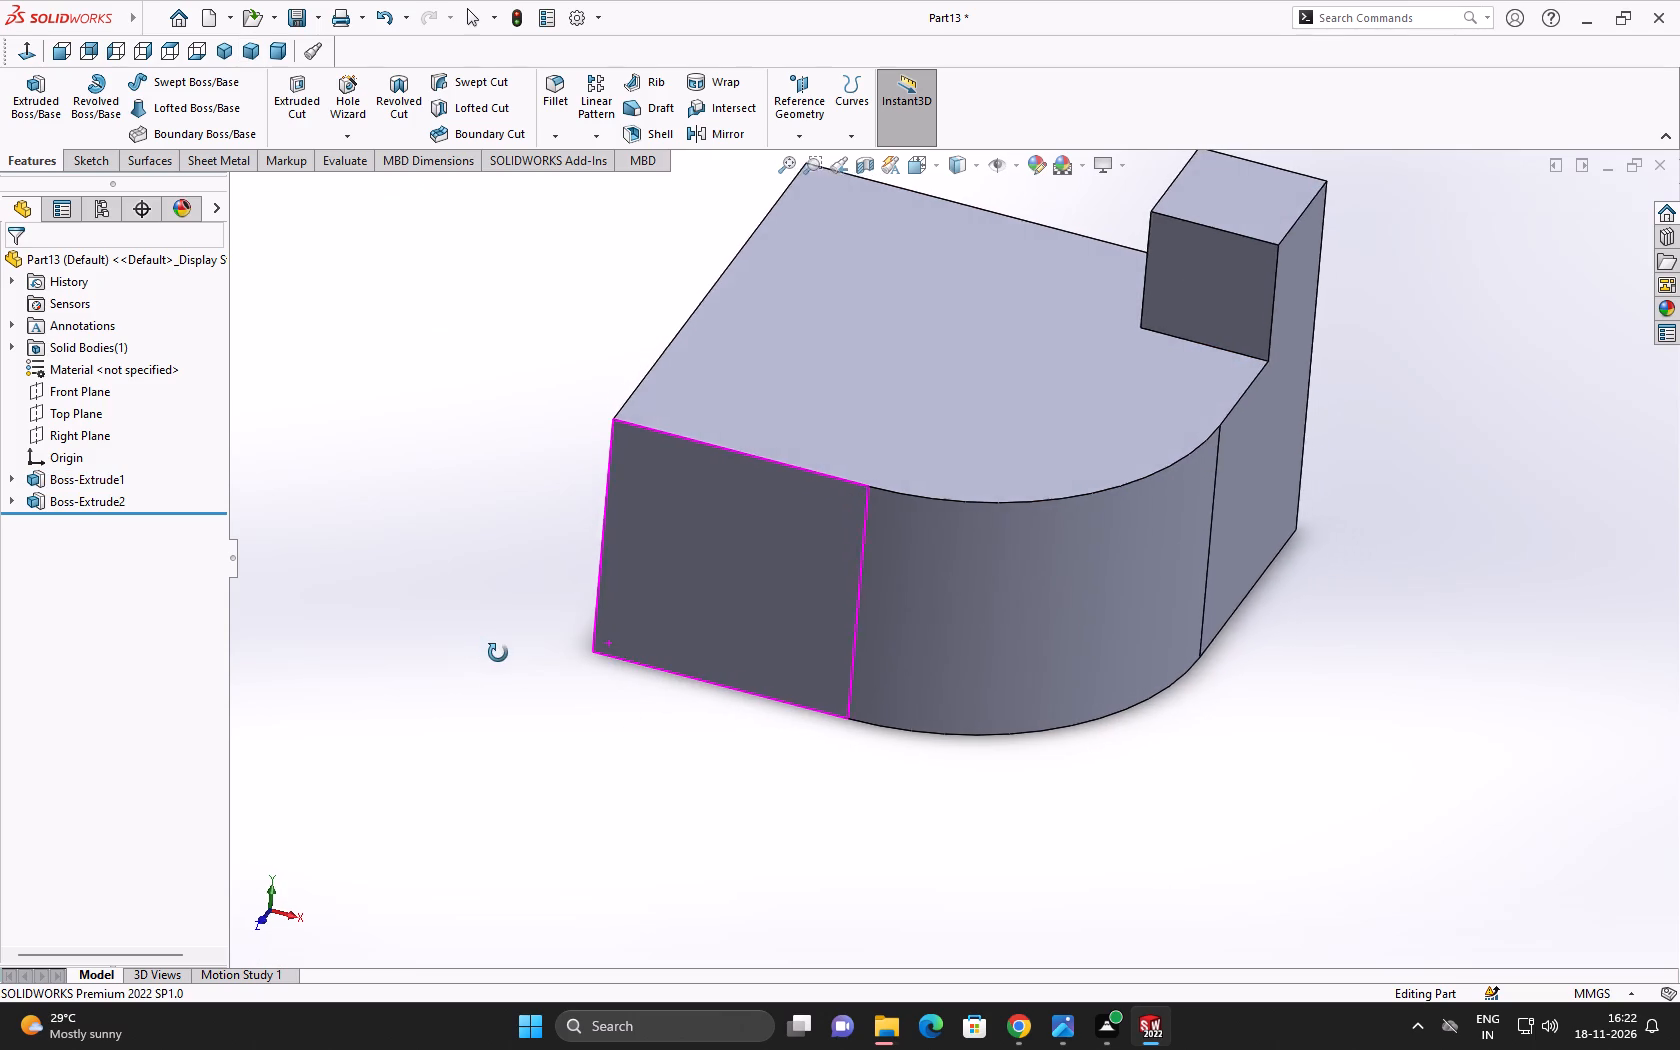
middle_click_drag(498, 653, 707, 629)
left_click(638, 485)
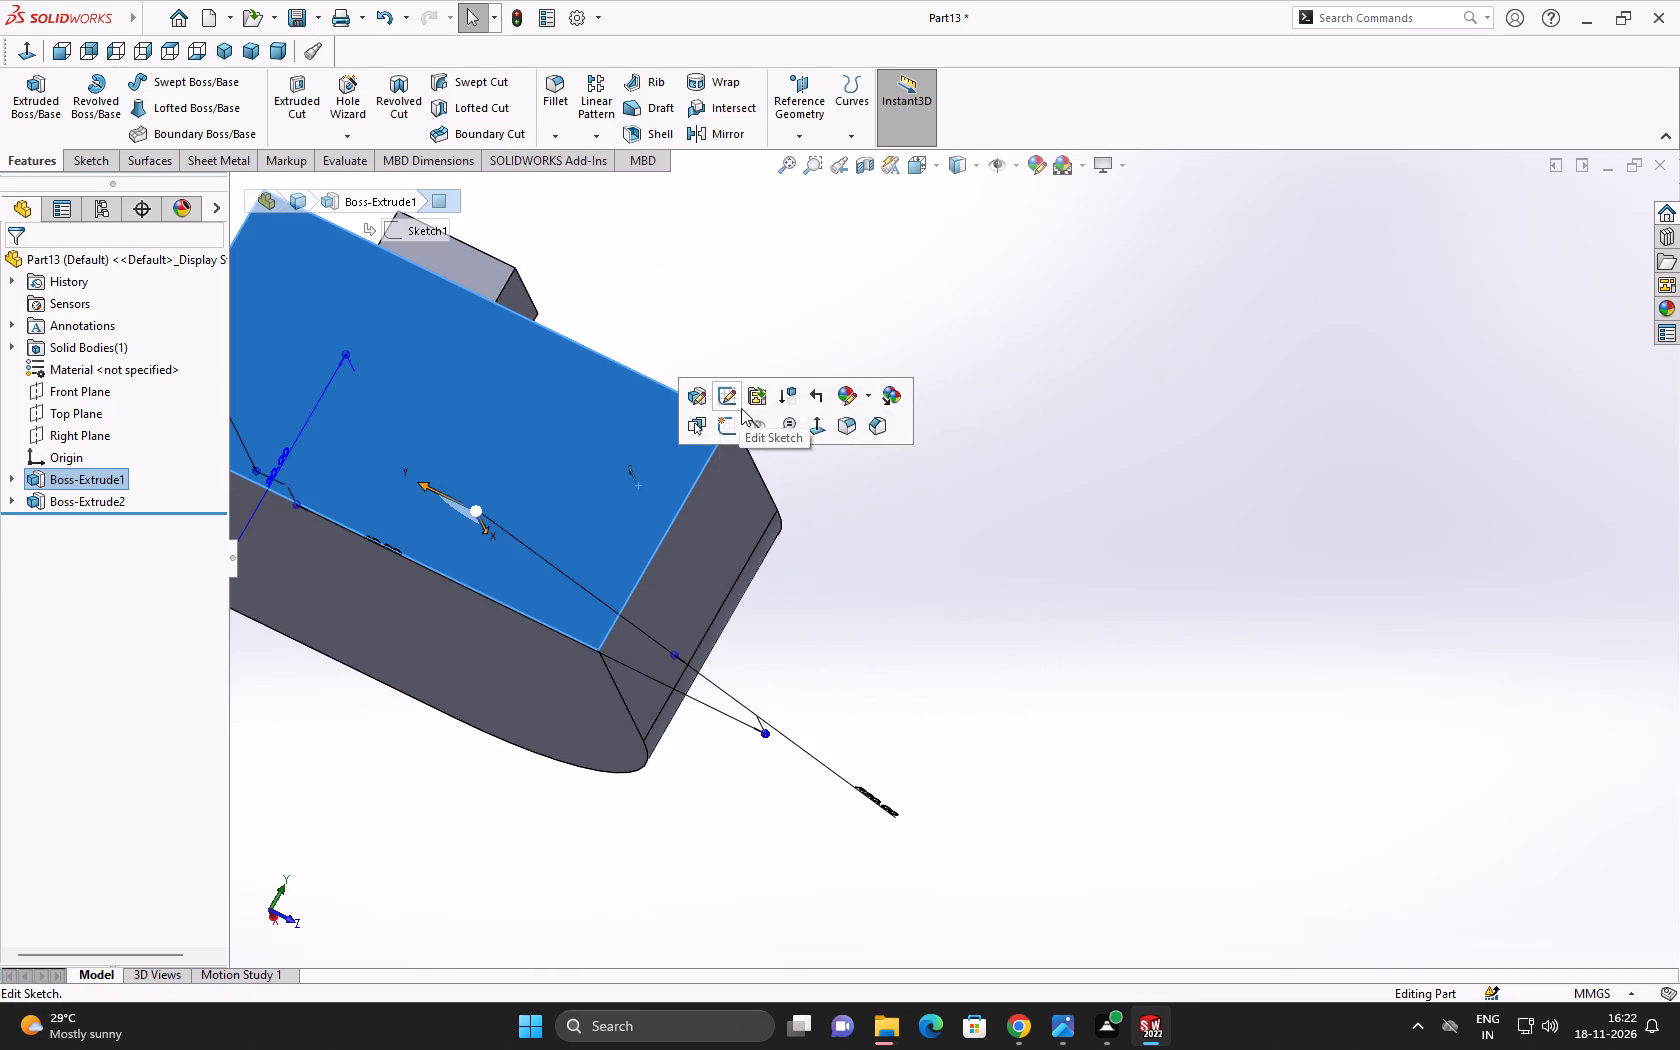
left_click(726, 431)
left_click(394, 498)
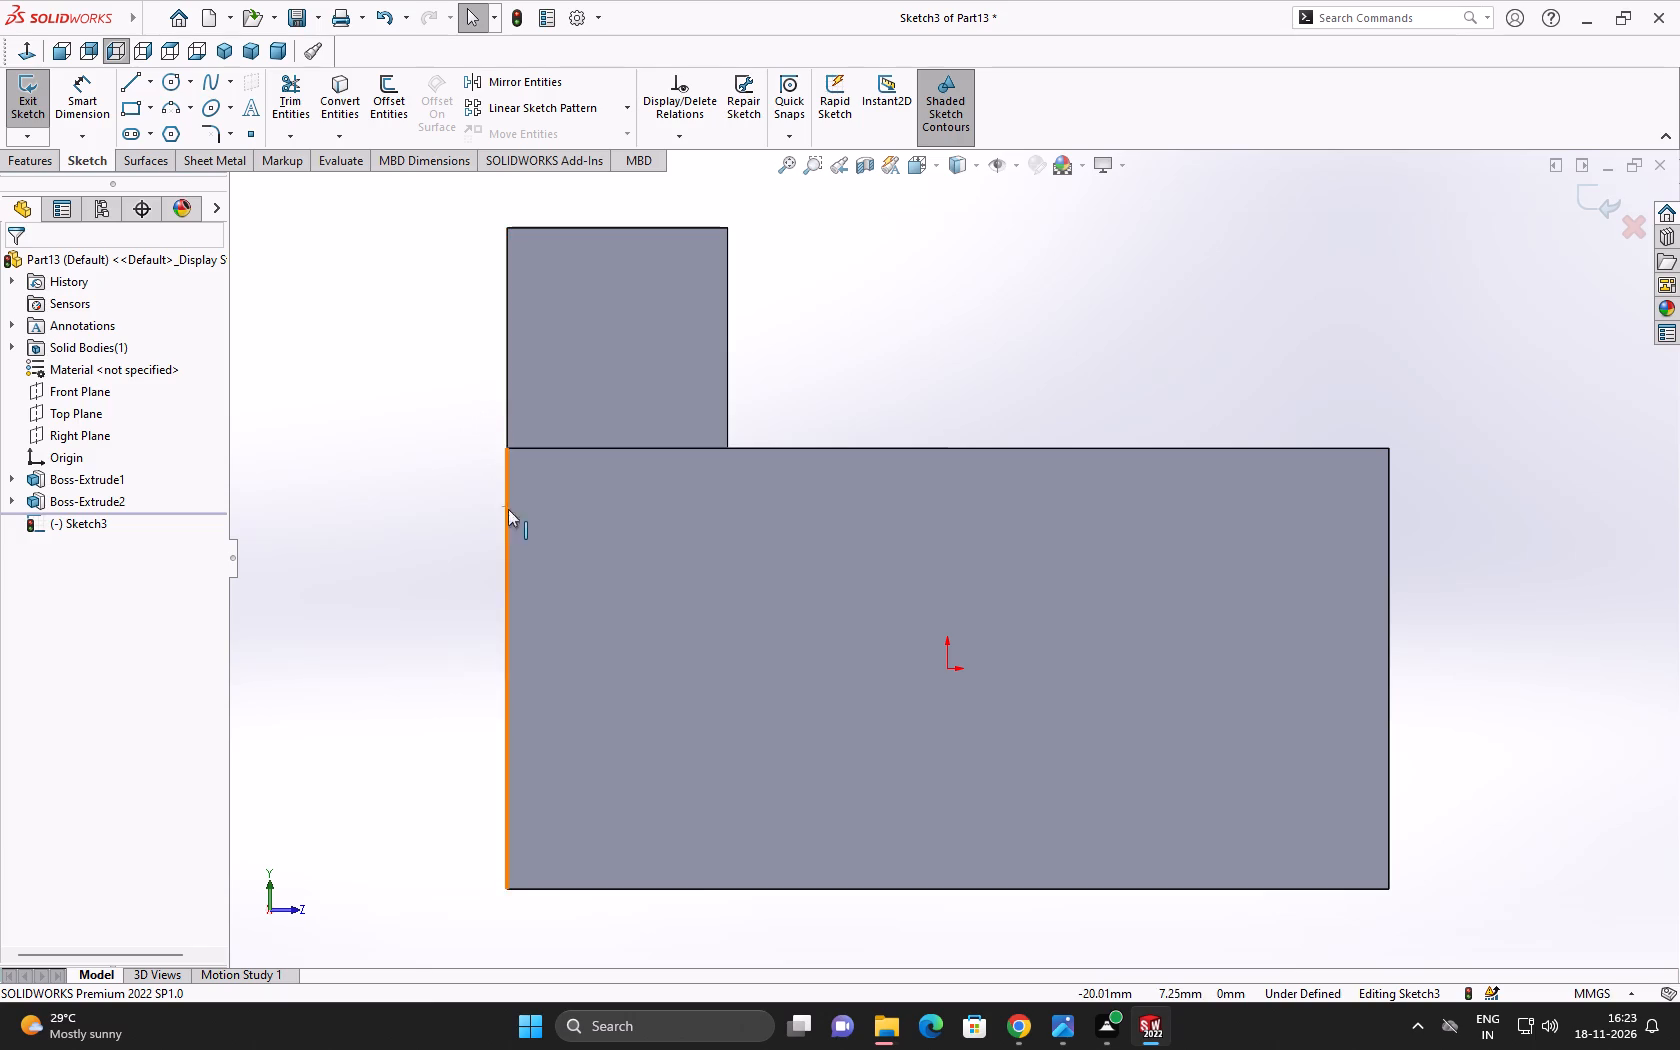
middle_click_drag(867, 370, 842, 409)
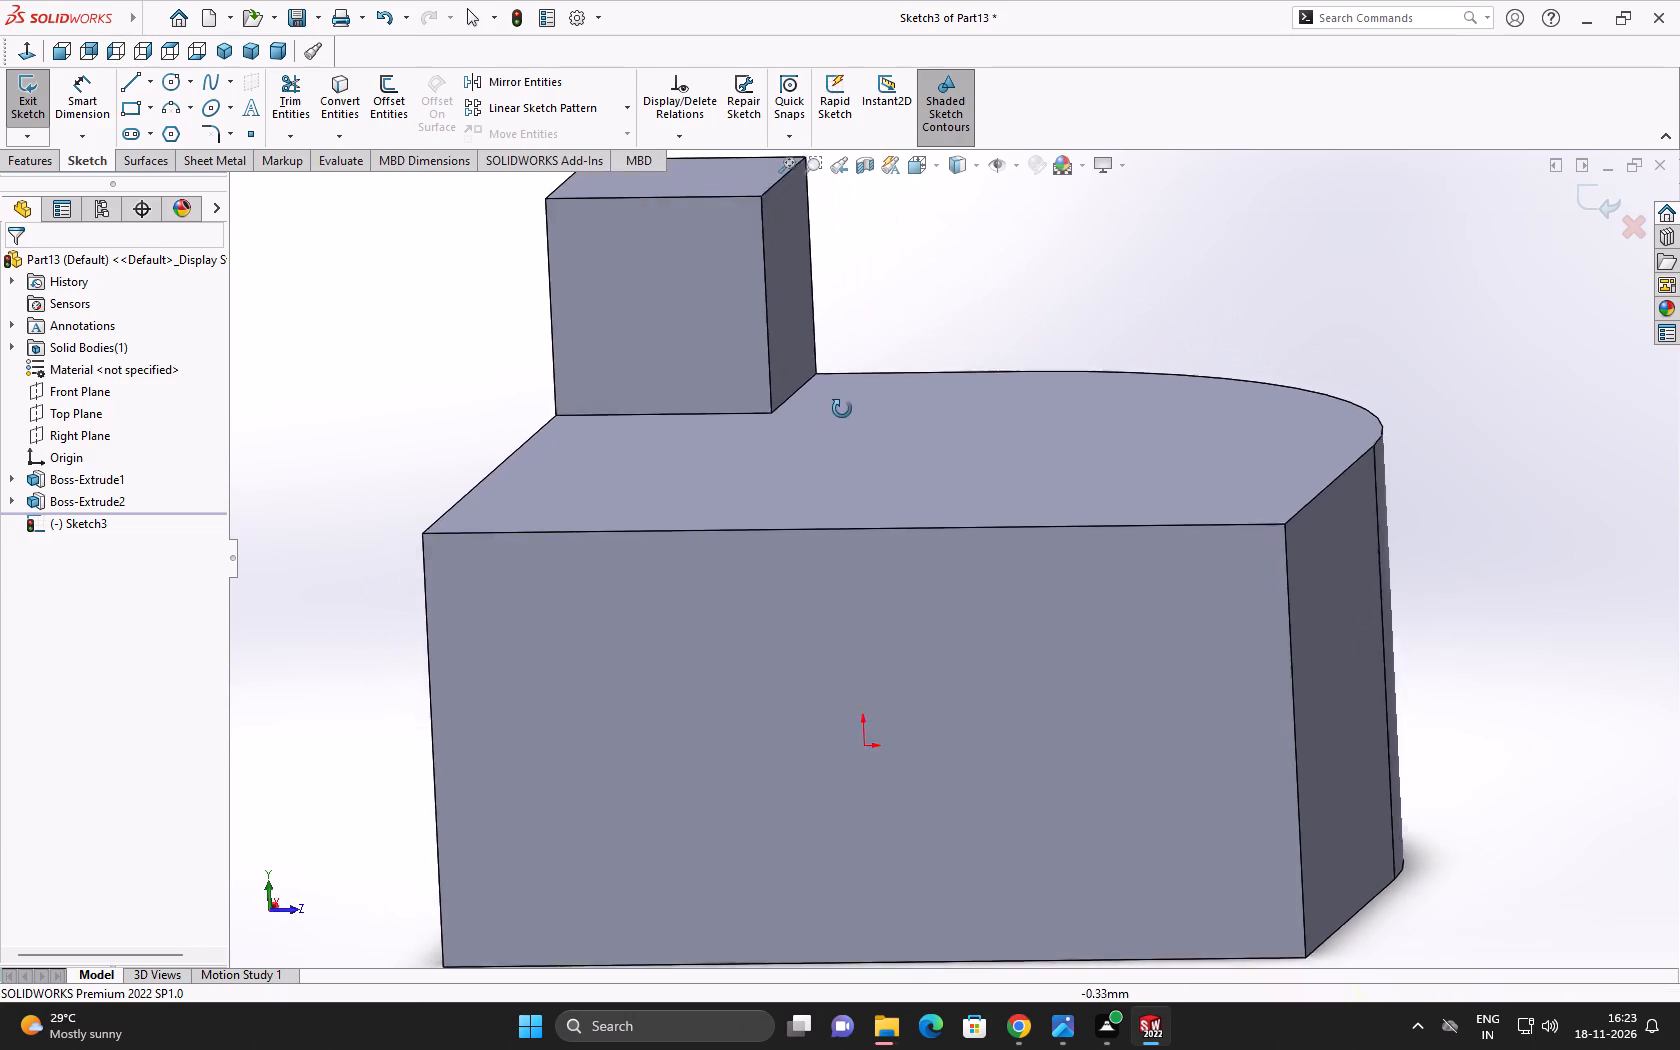
middle_click_drag(842, 409, 846, 396)
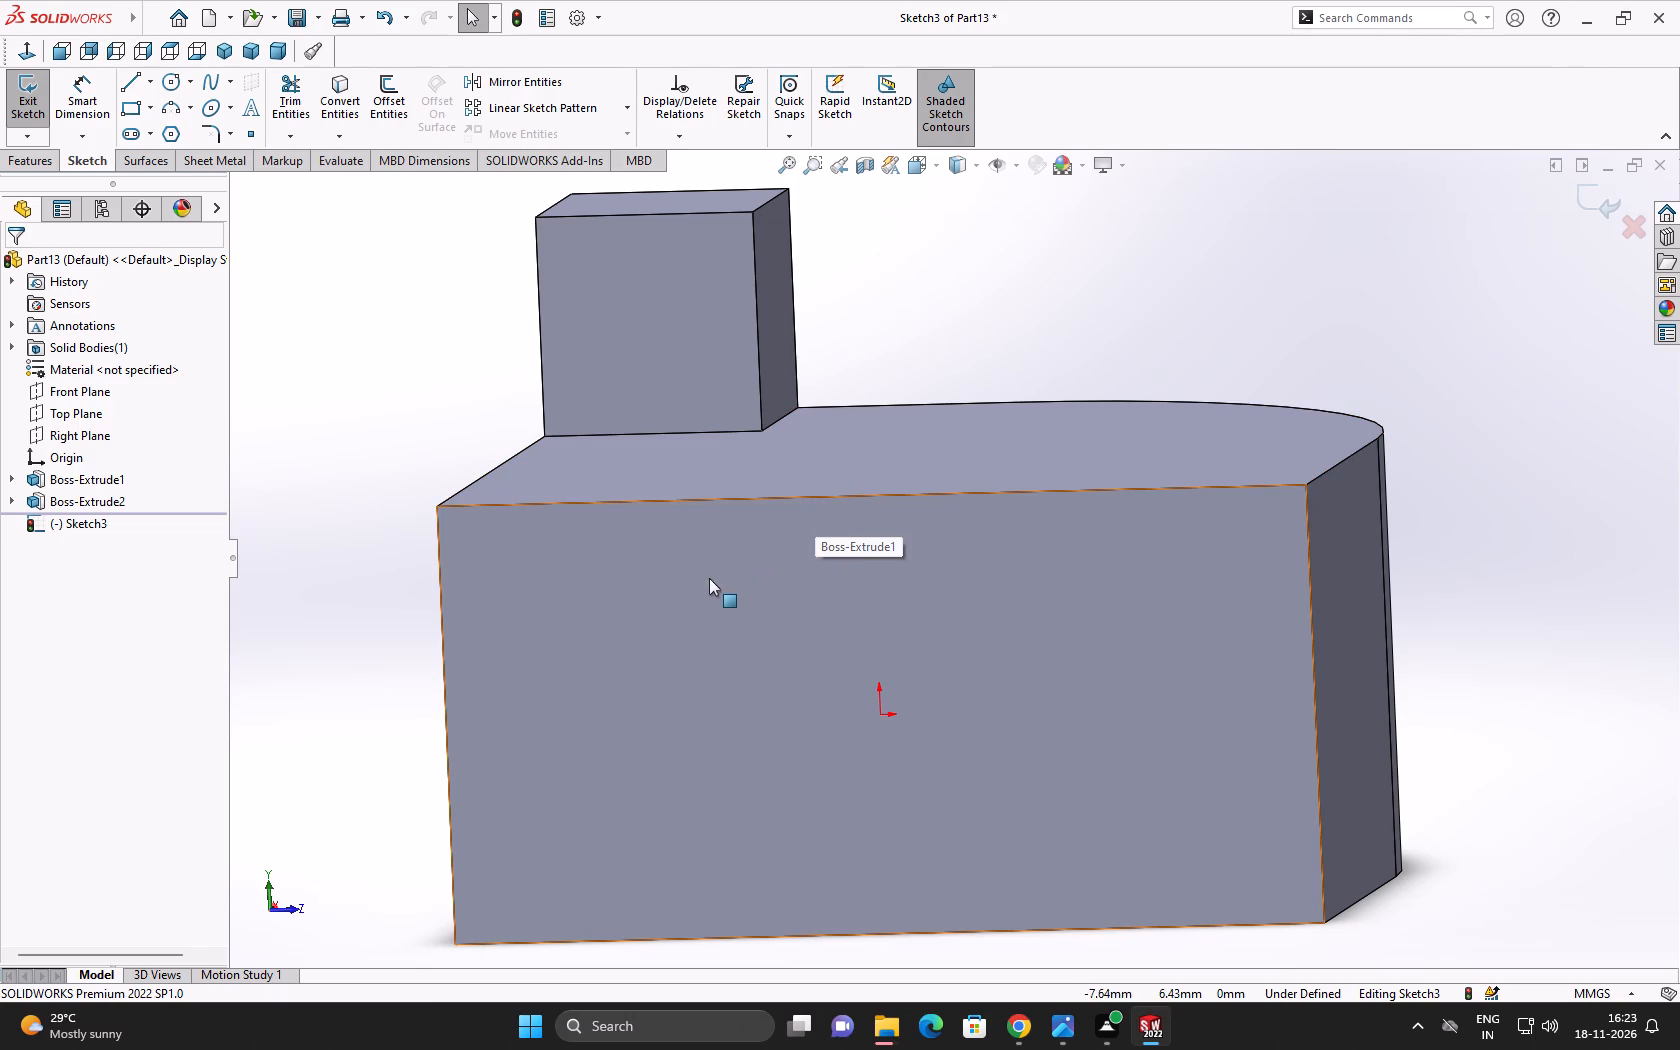
left_click(536, 560)
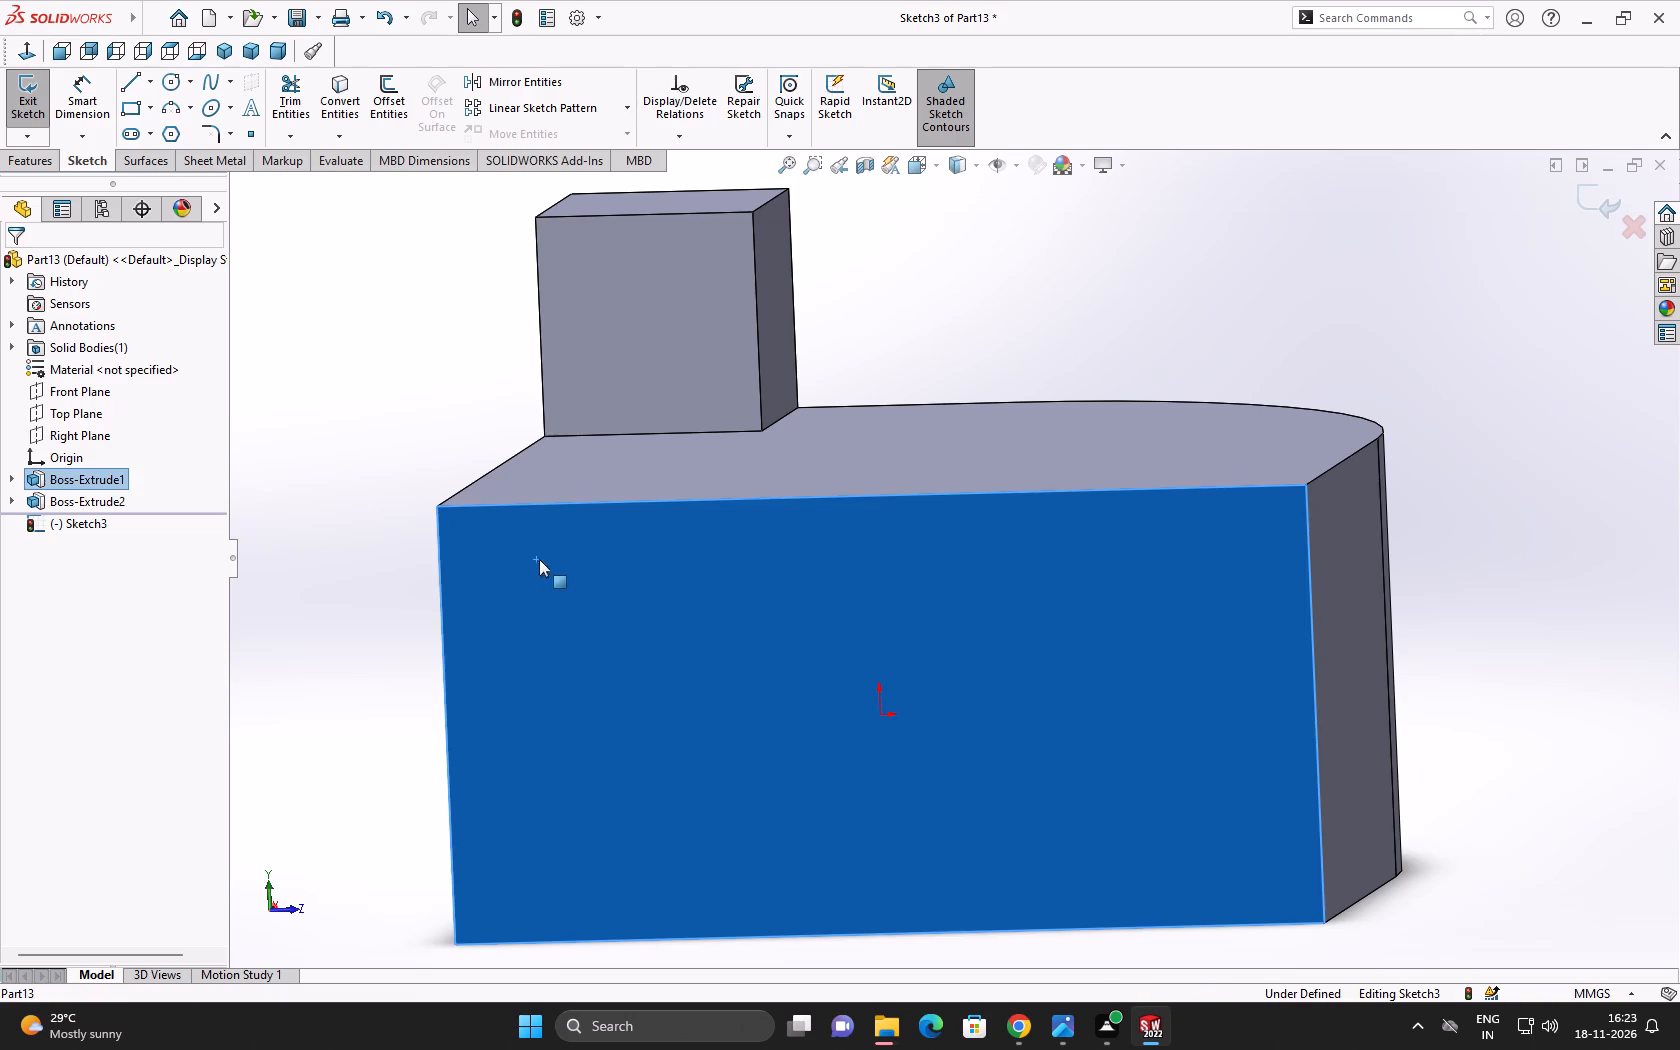
left_click(934, 165)
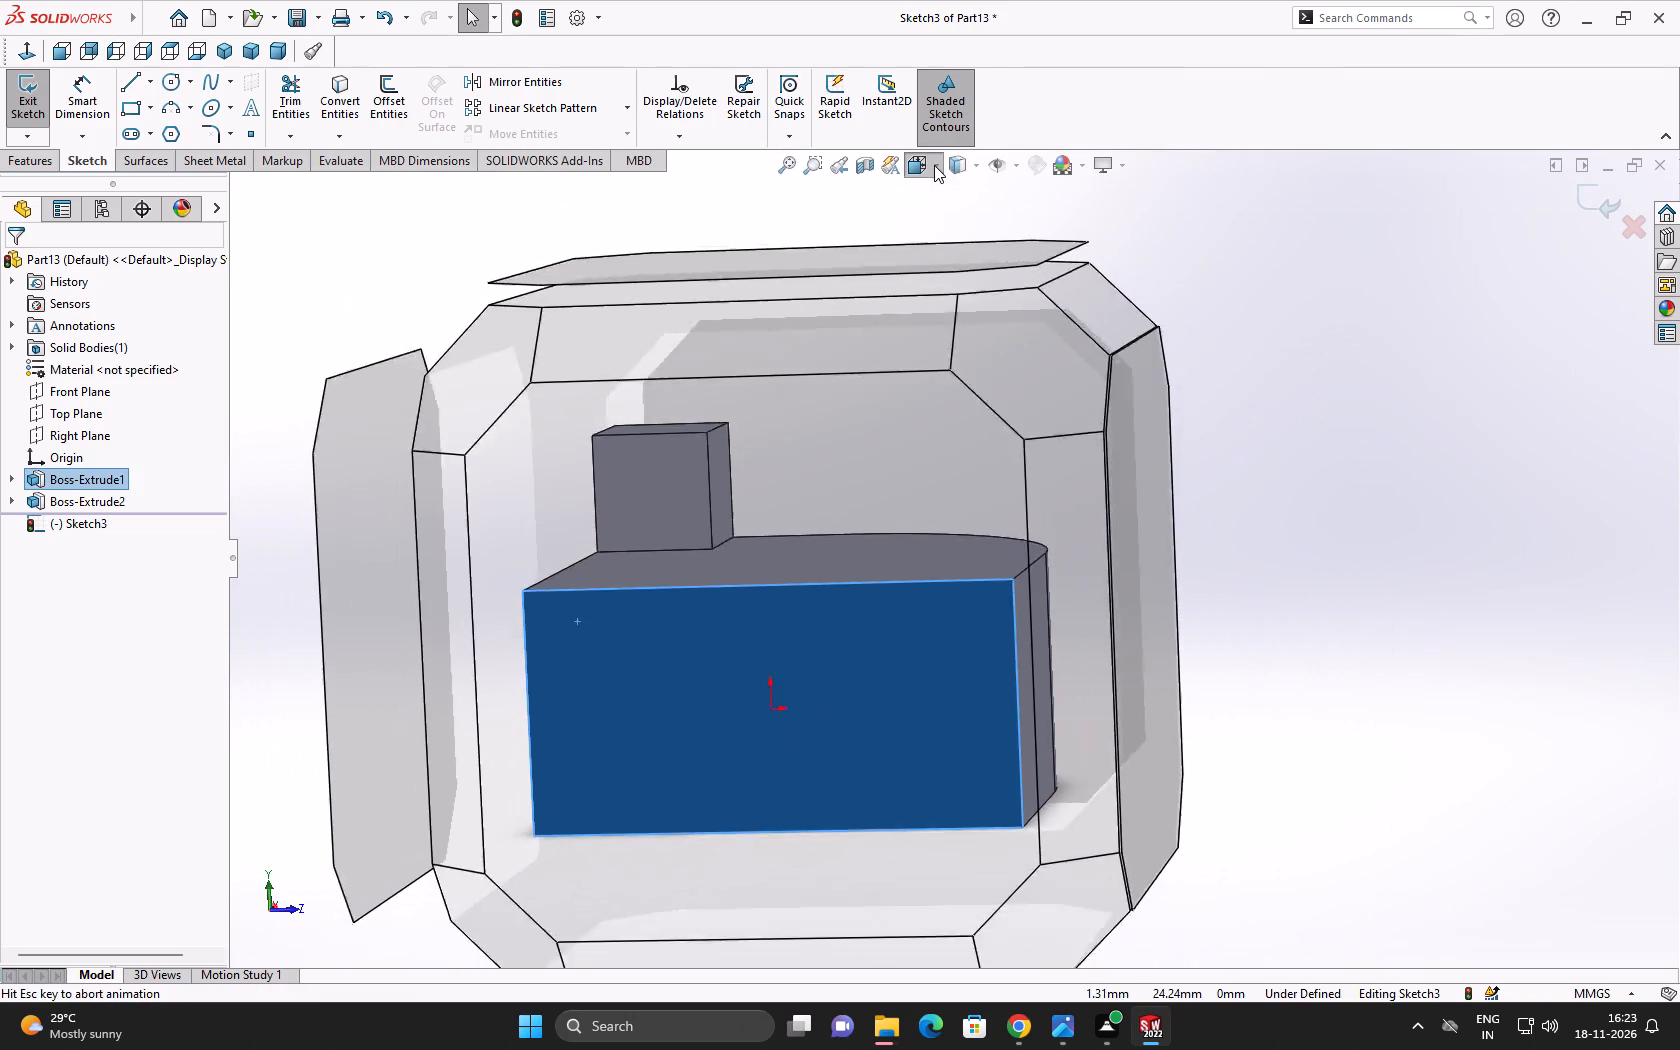
left_click(1031, 282)
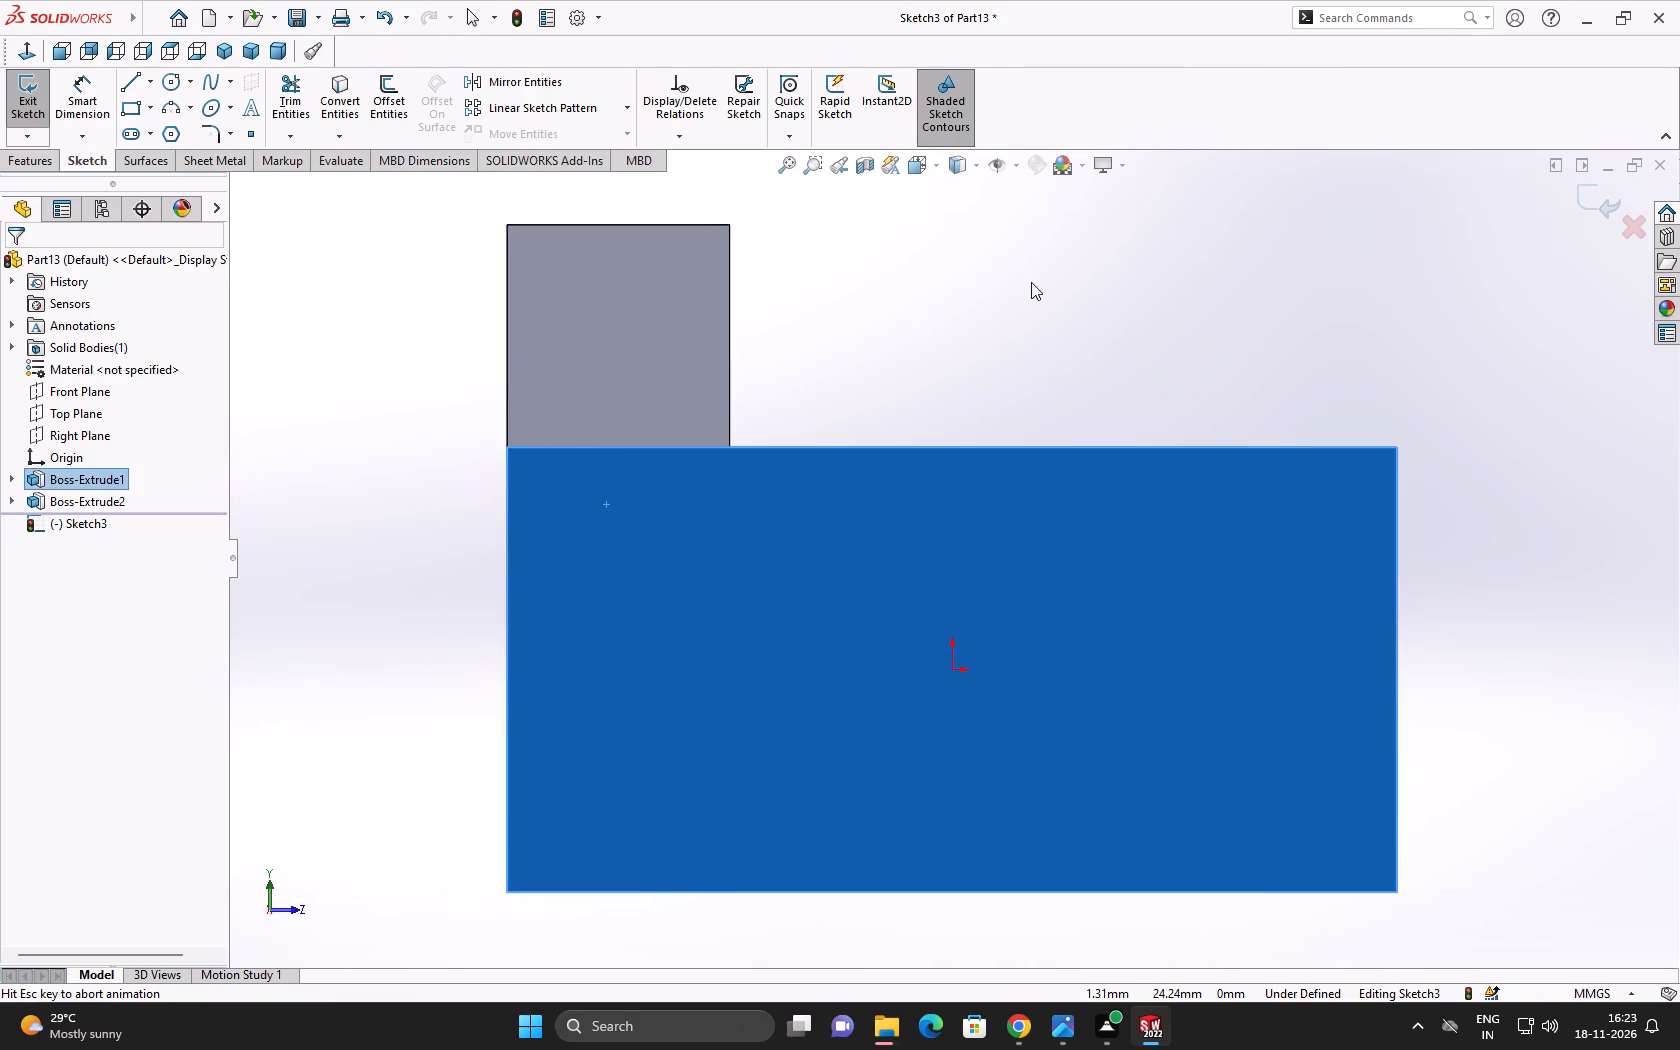
Sketch lines from the face's boss-side top corner to the opposite one: about 16 mm up, 10 across, 7 sloping down, 12 across, 17 sloping down.
left_click(141, 84)
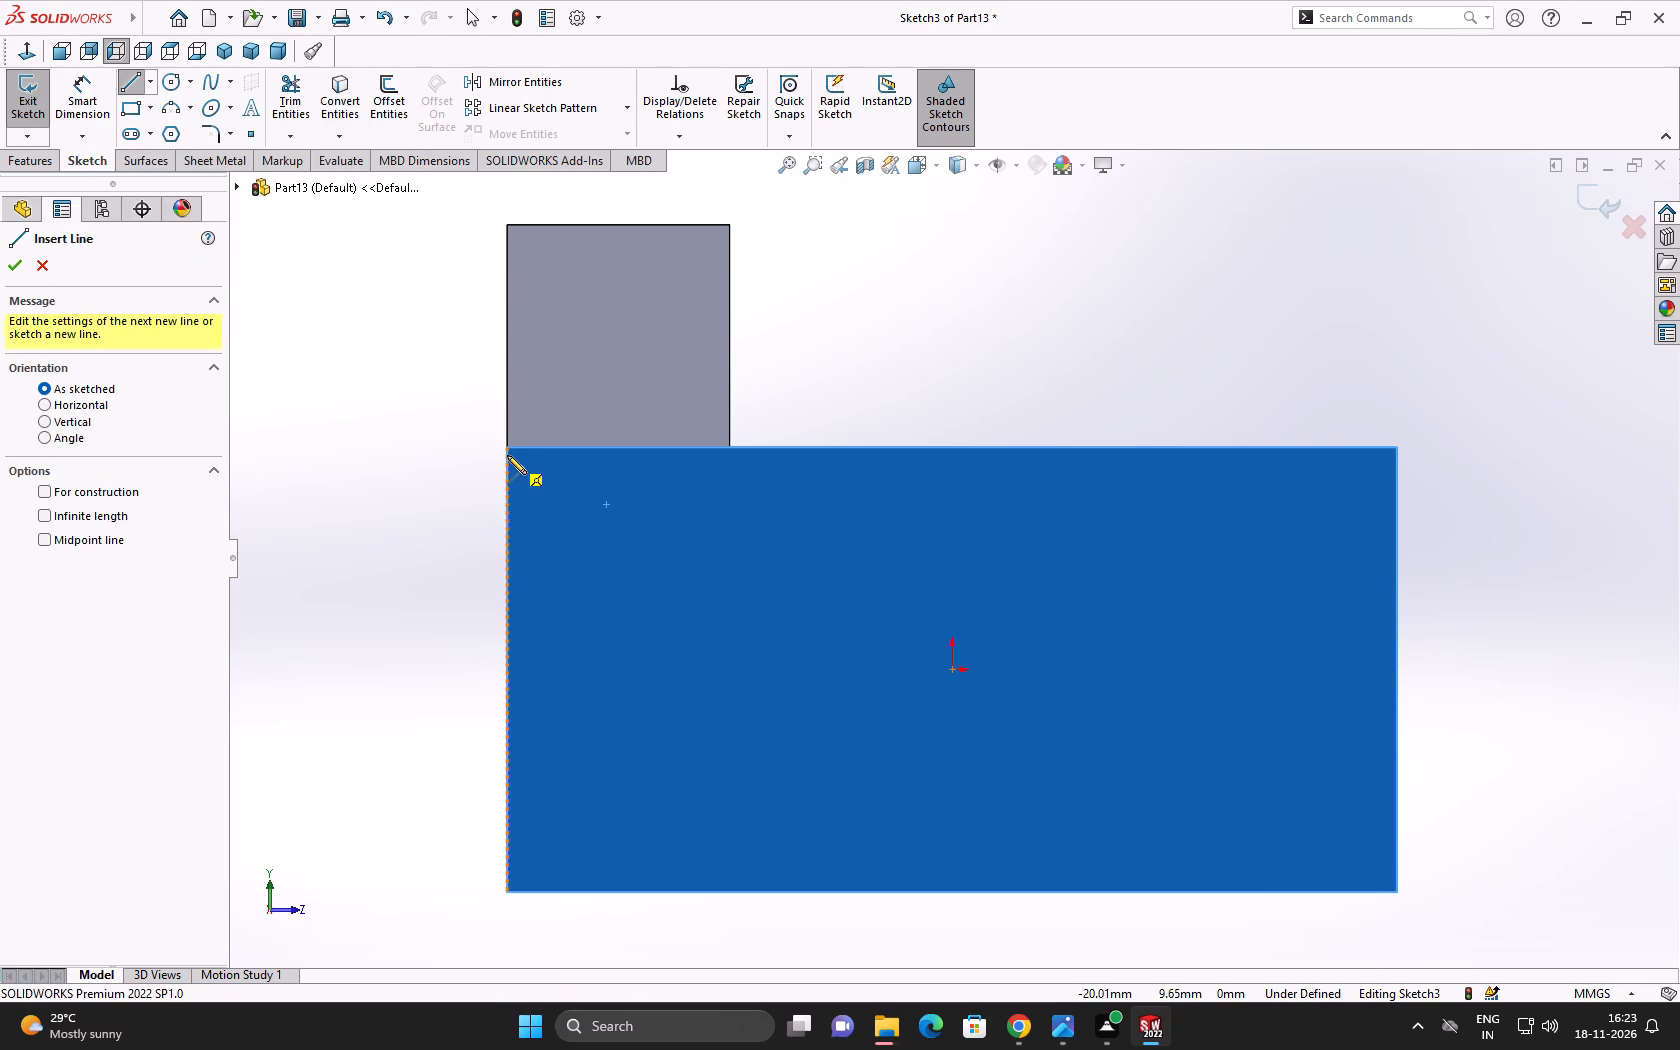
left_click(503, 448)
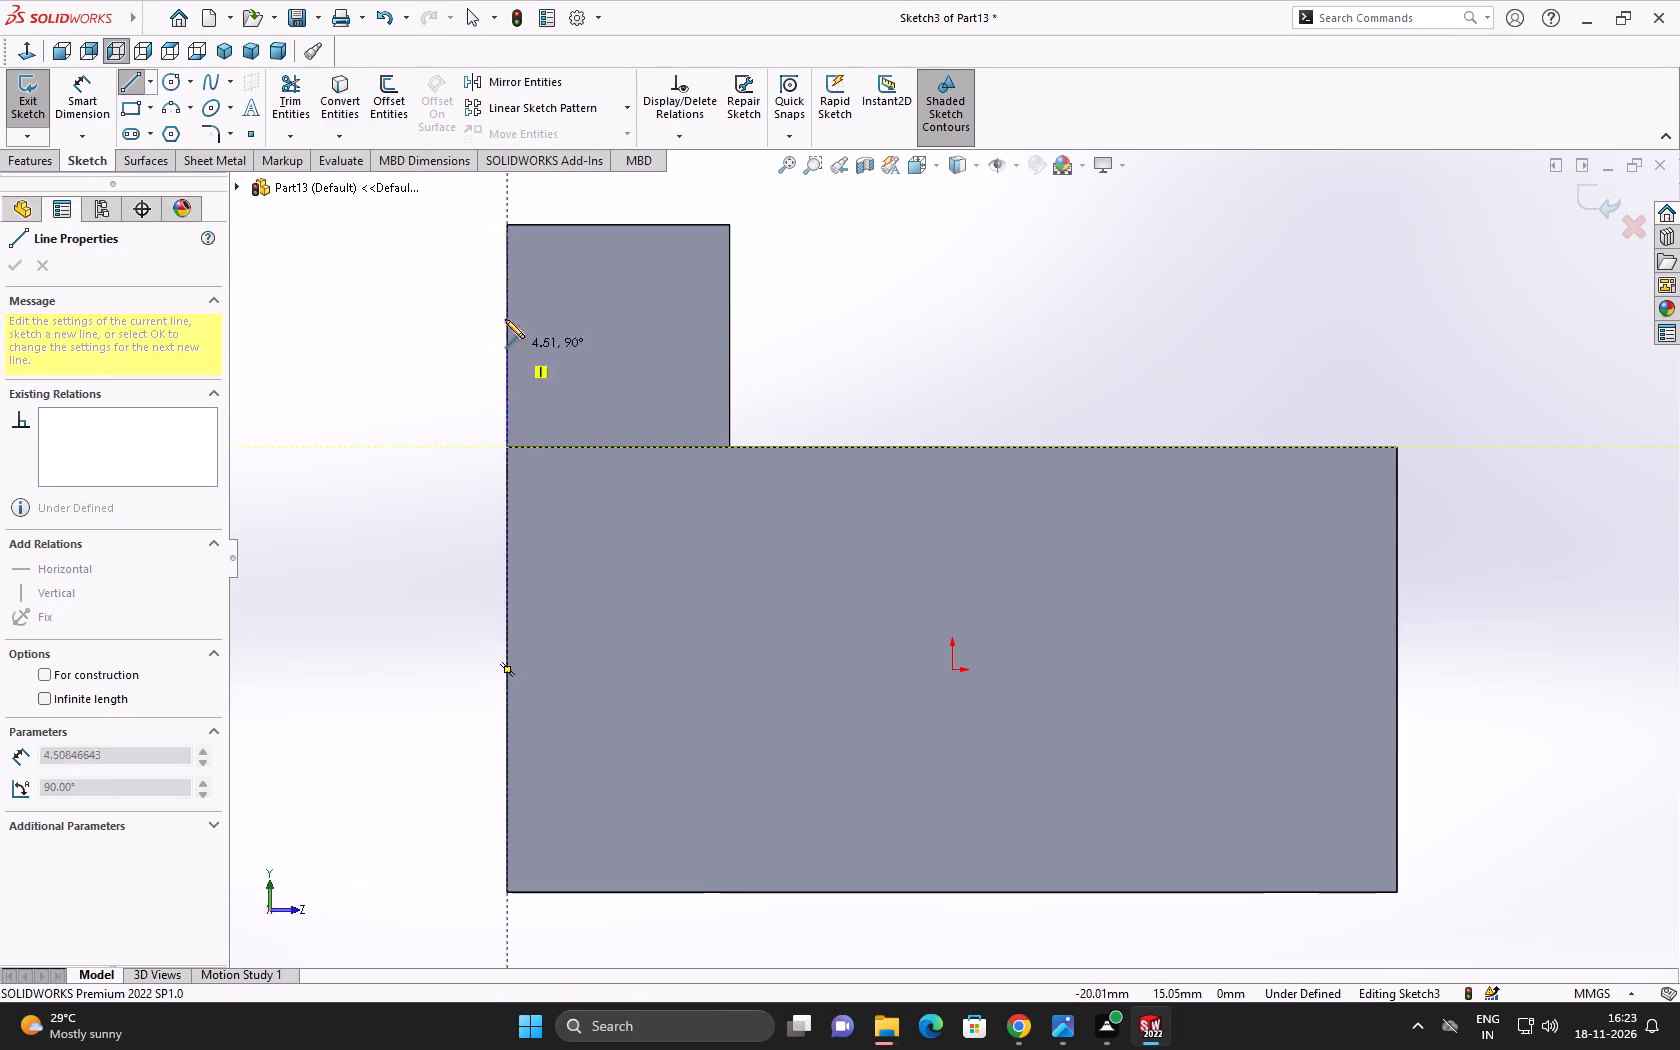
scroll(506, 201, "up", 2)
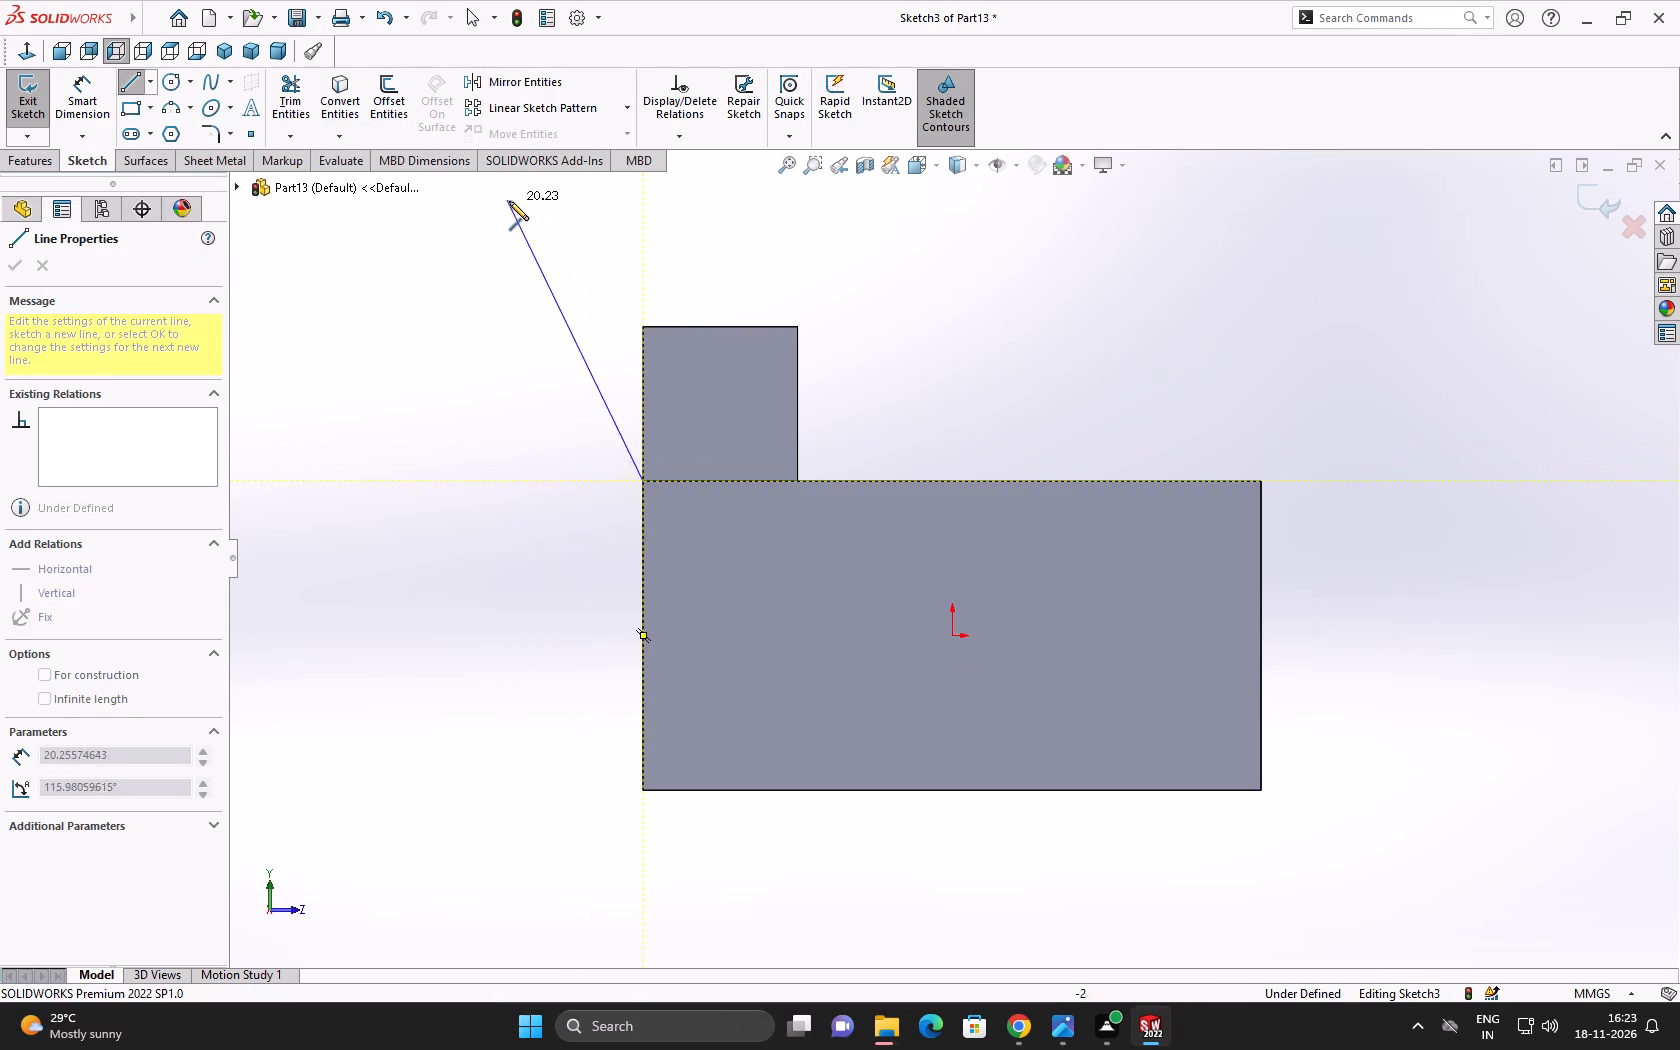
left_click(641, 235)
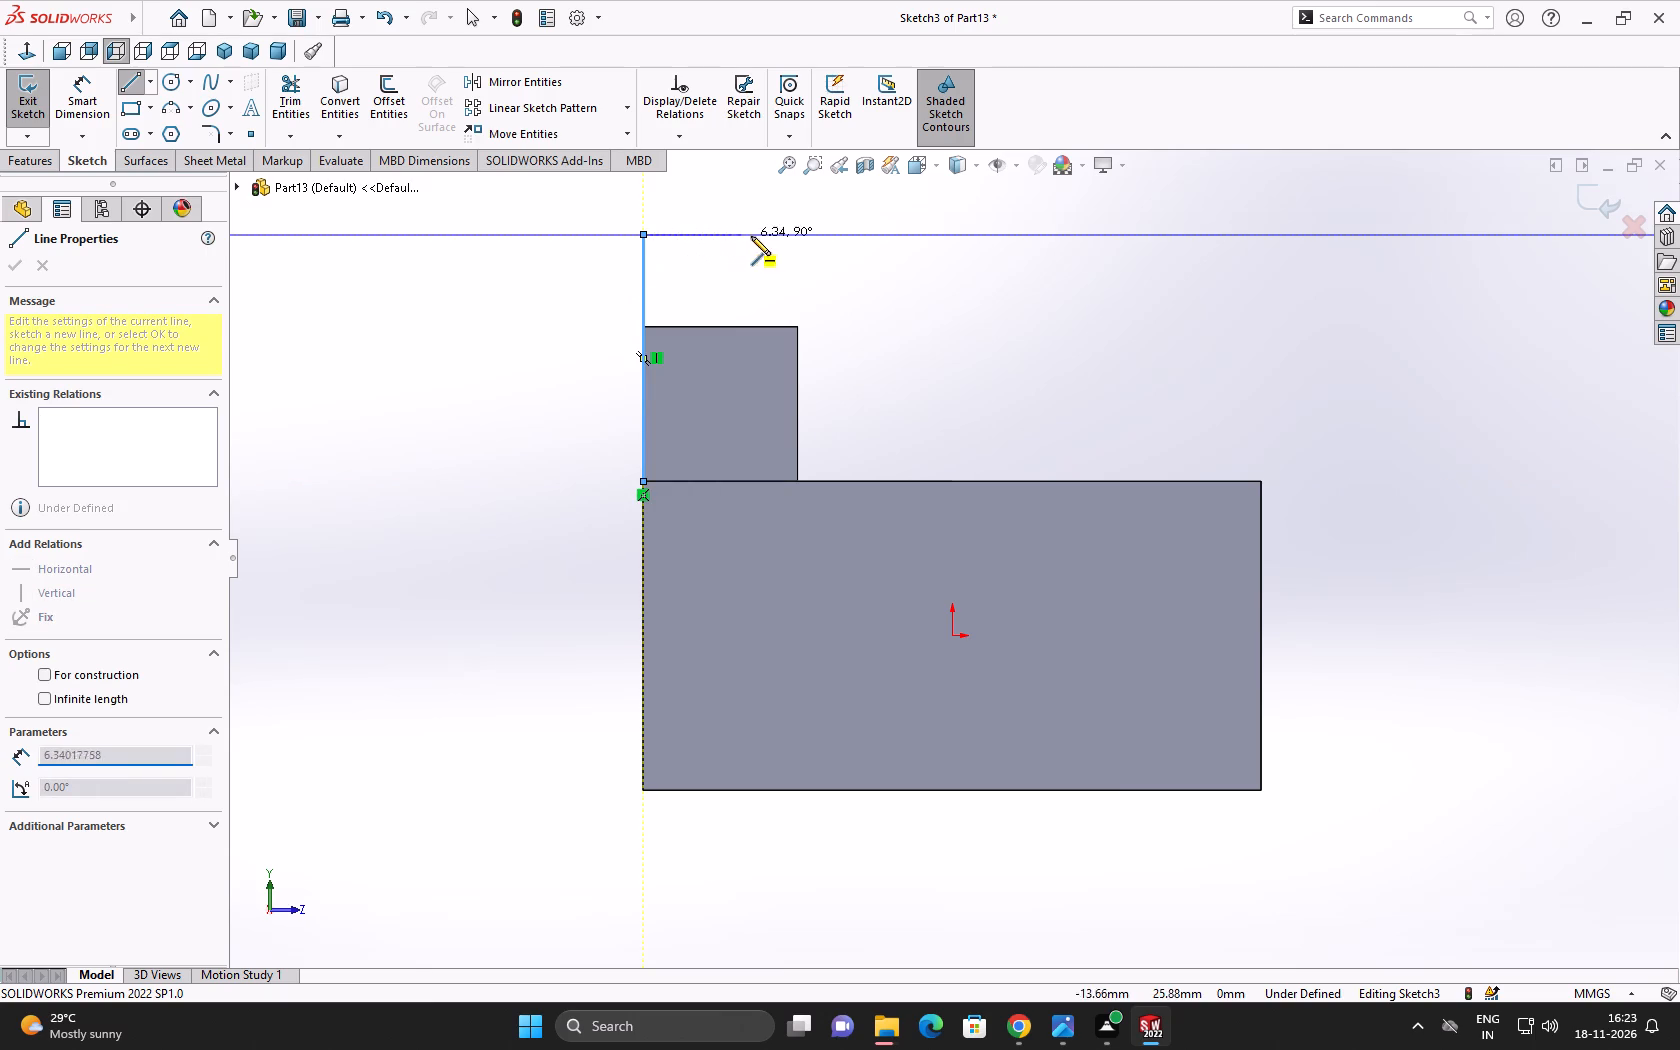
left_click(798, 233)
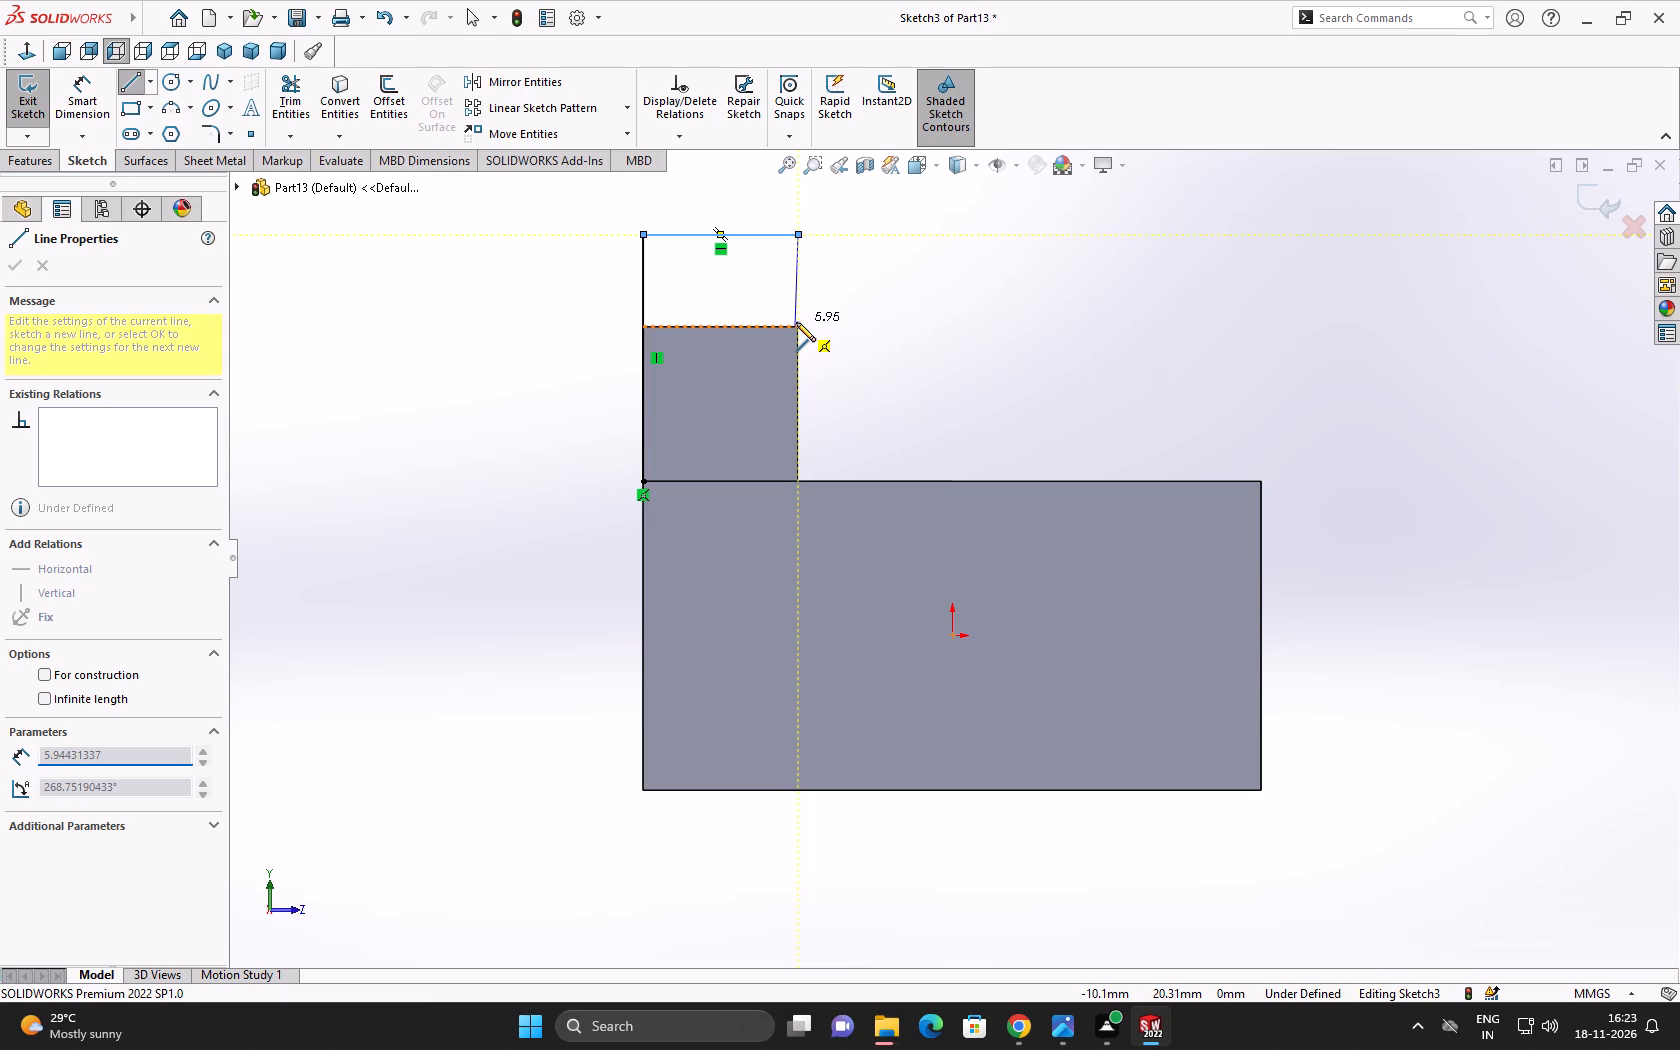
left_click(797, 231)
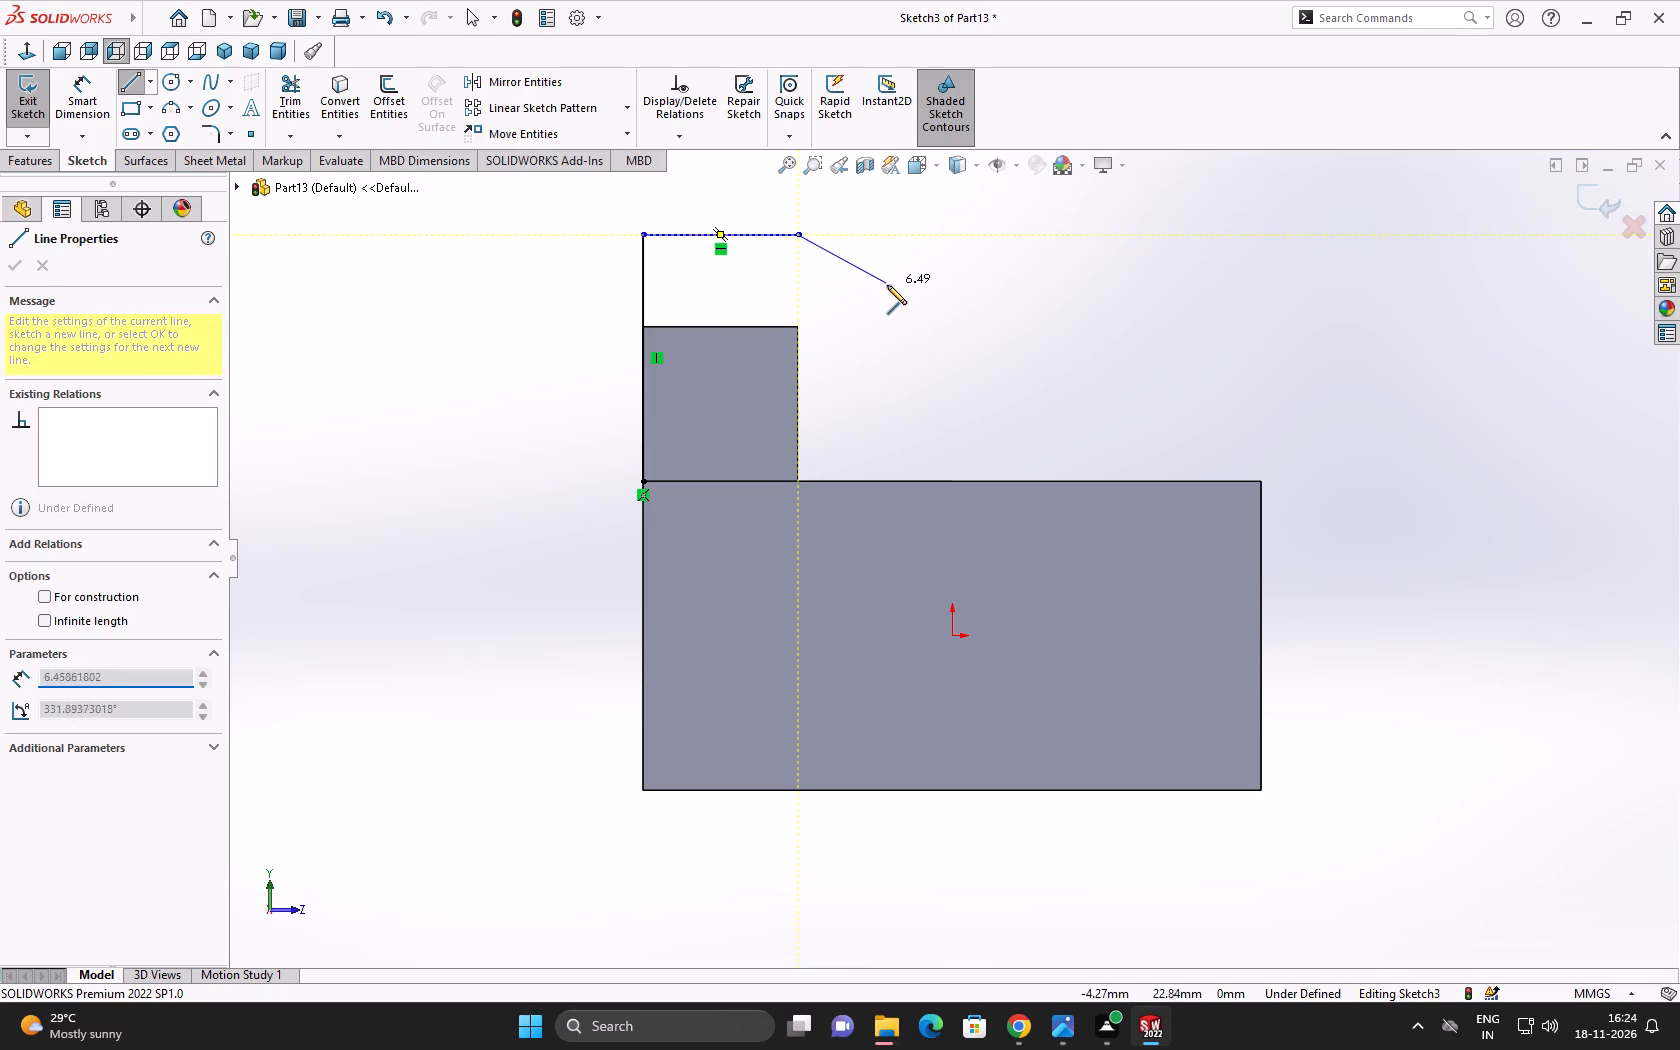
left_click(888, 293)
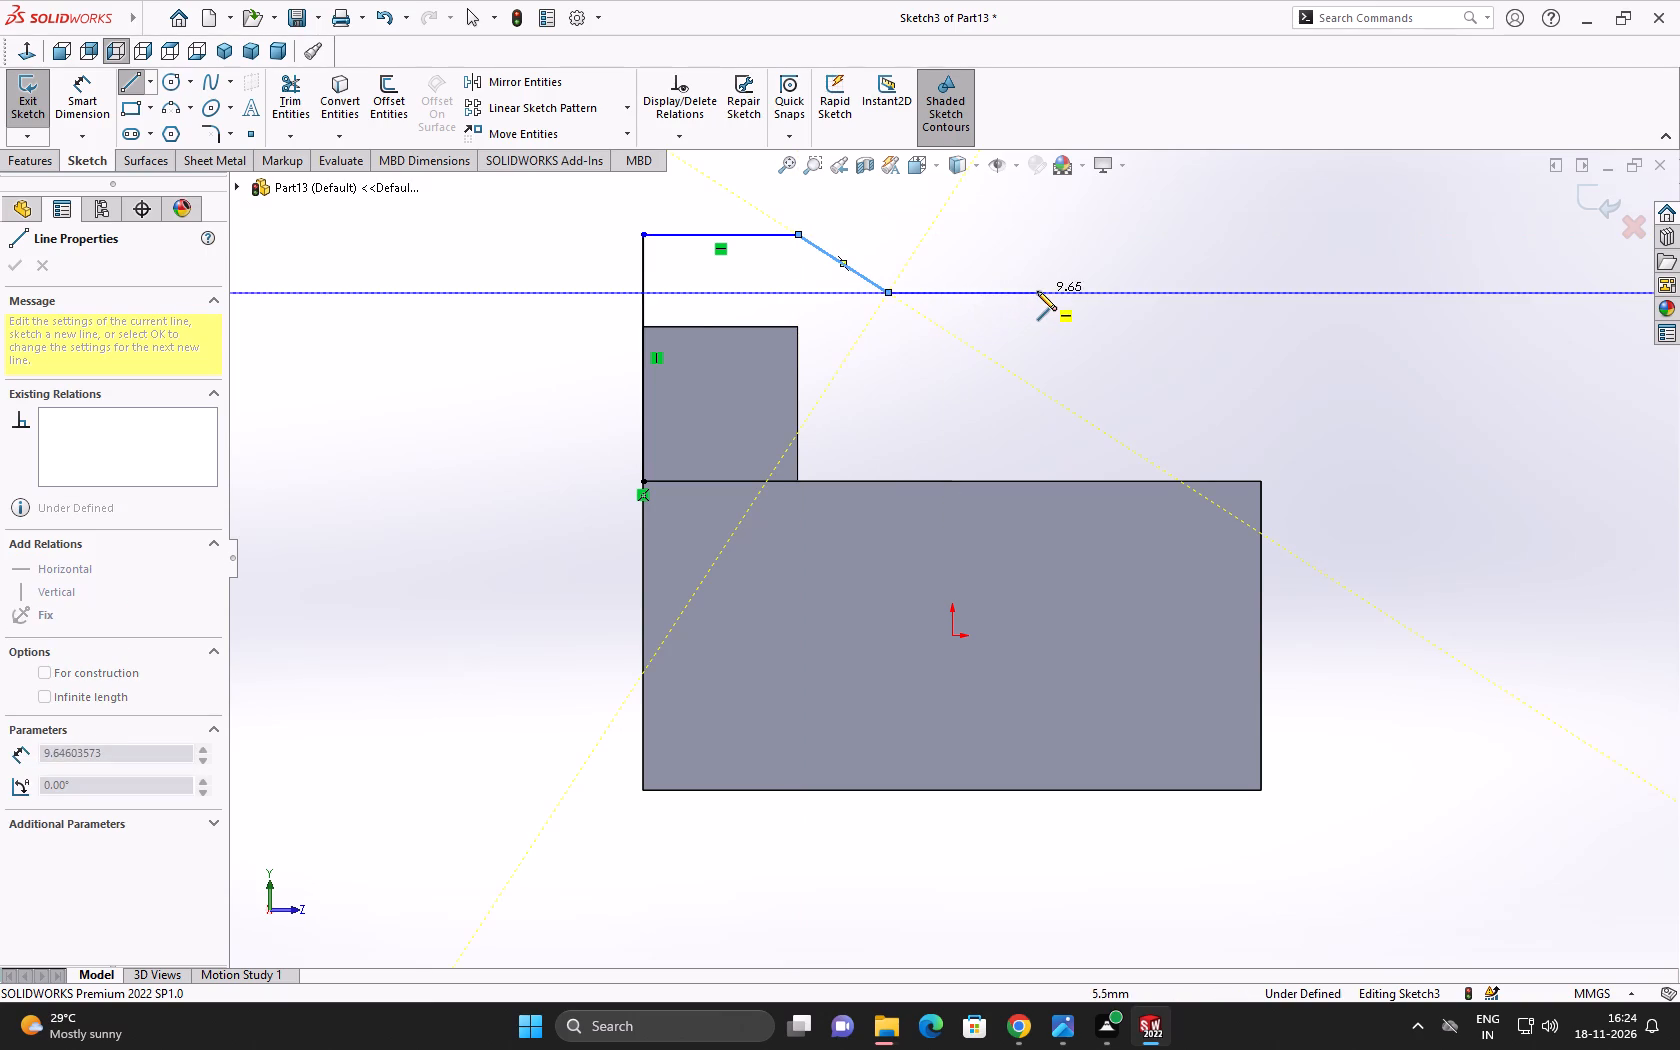
left_click(1078, 292)
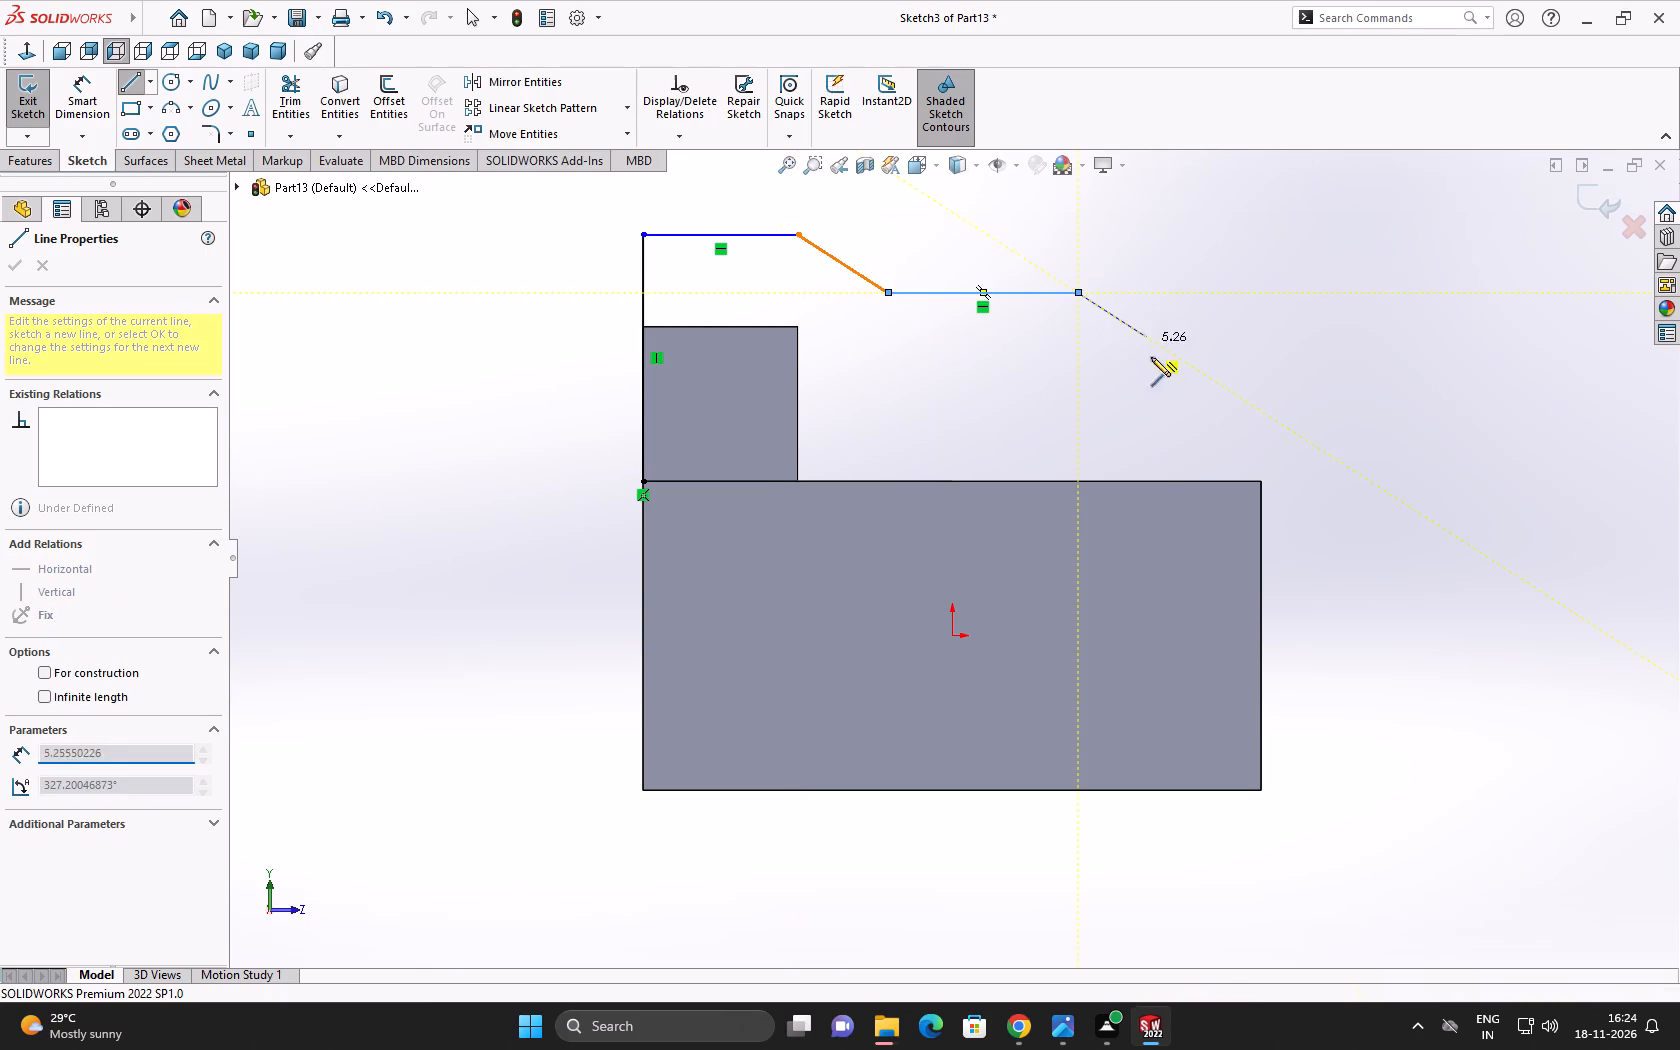
left_click(1264, 482)
right_click(1264, 482)
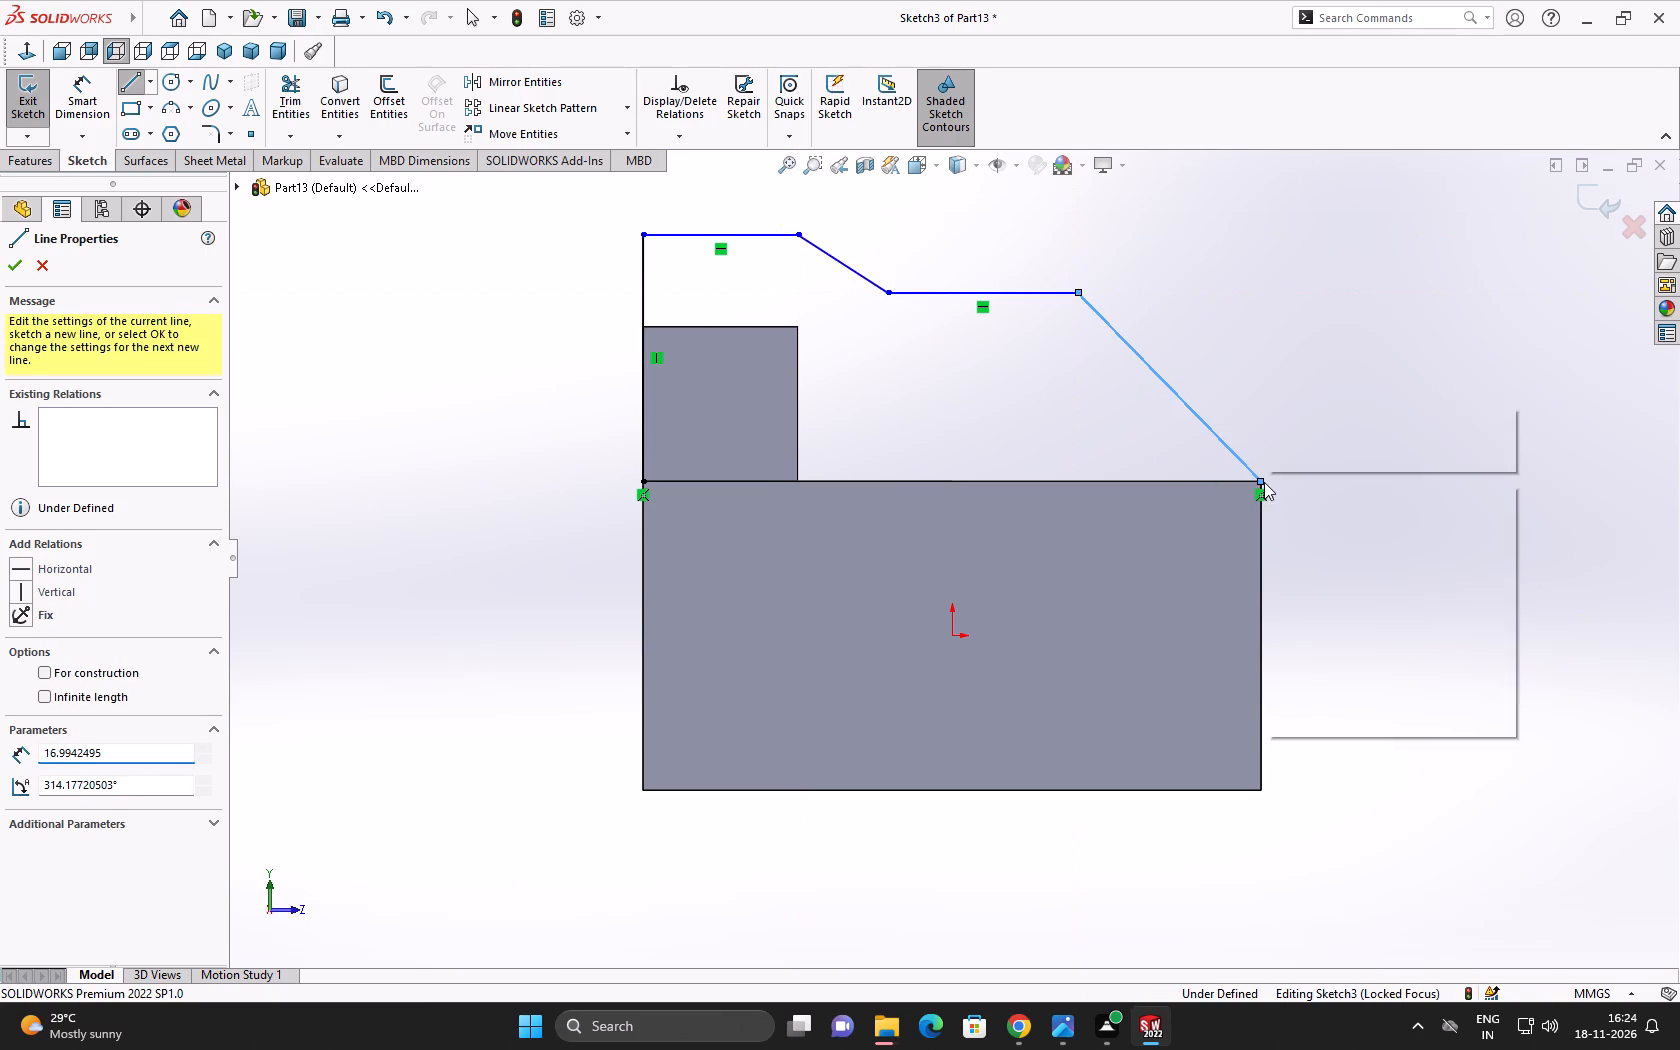
left_click(1273, 487)
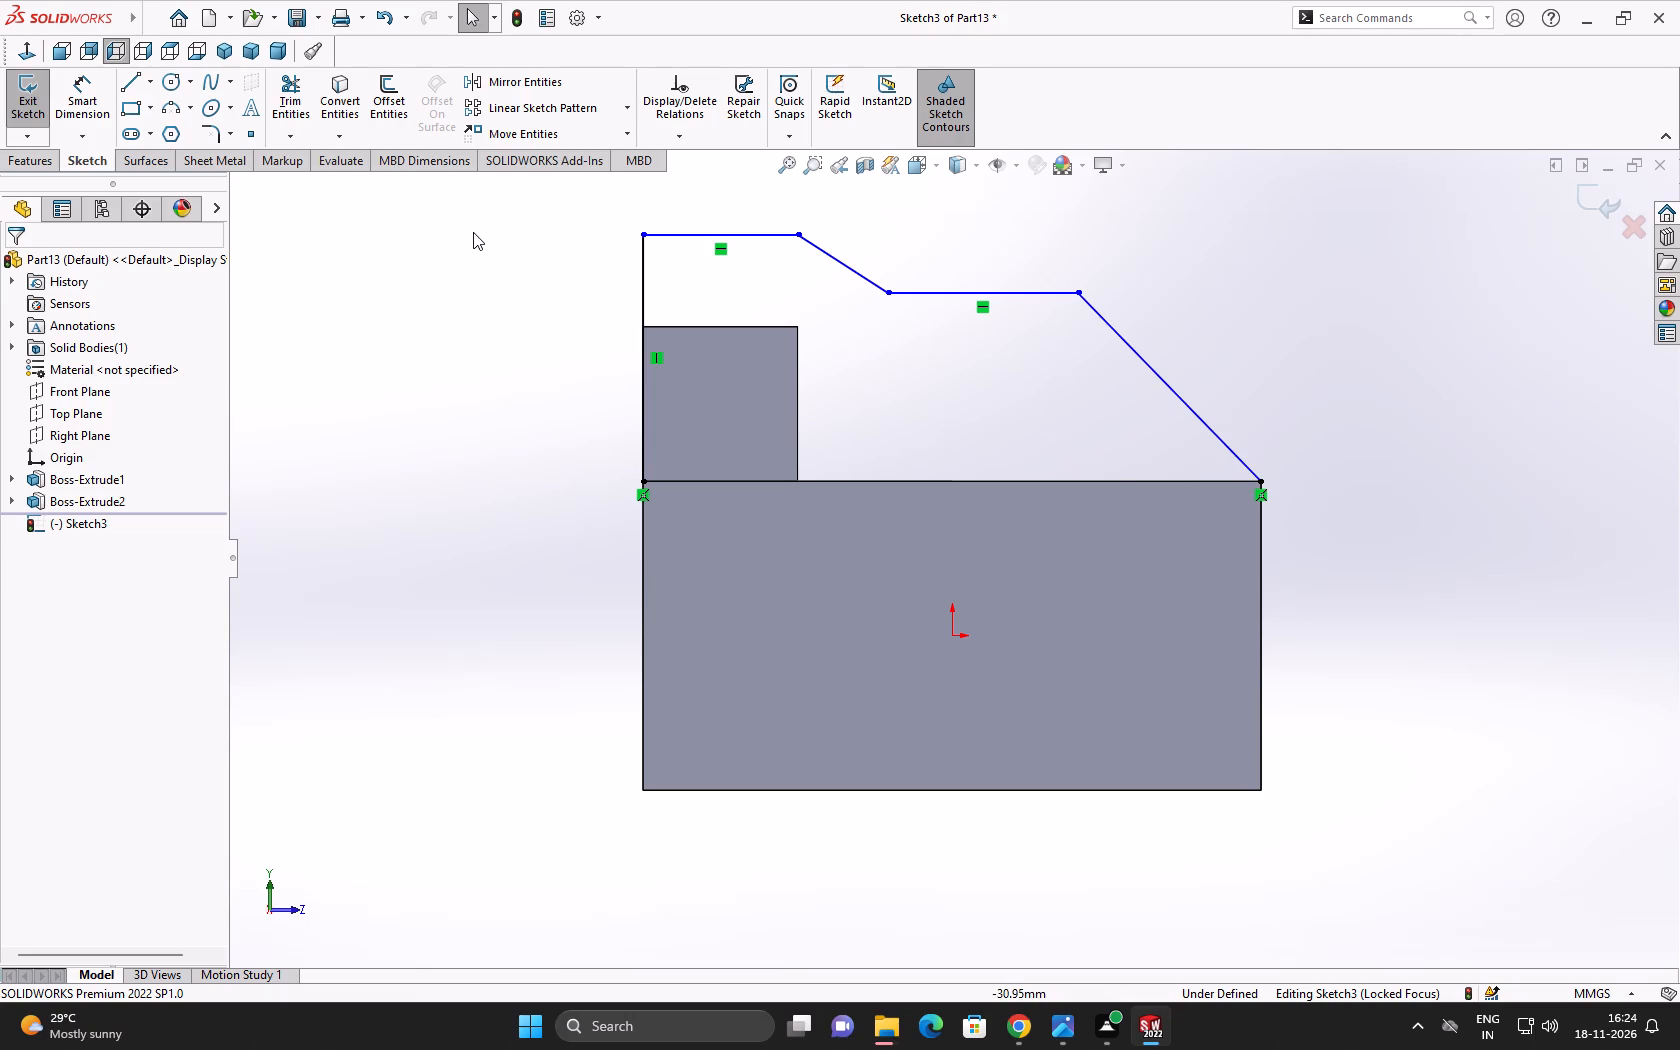
Dimension the uppermost horizontal line of the profile to 10 mm.
left_click(76, 90)
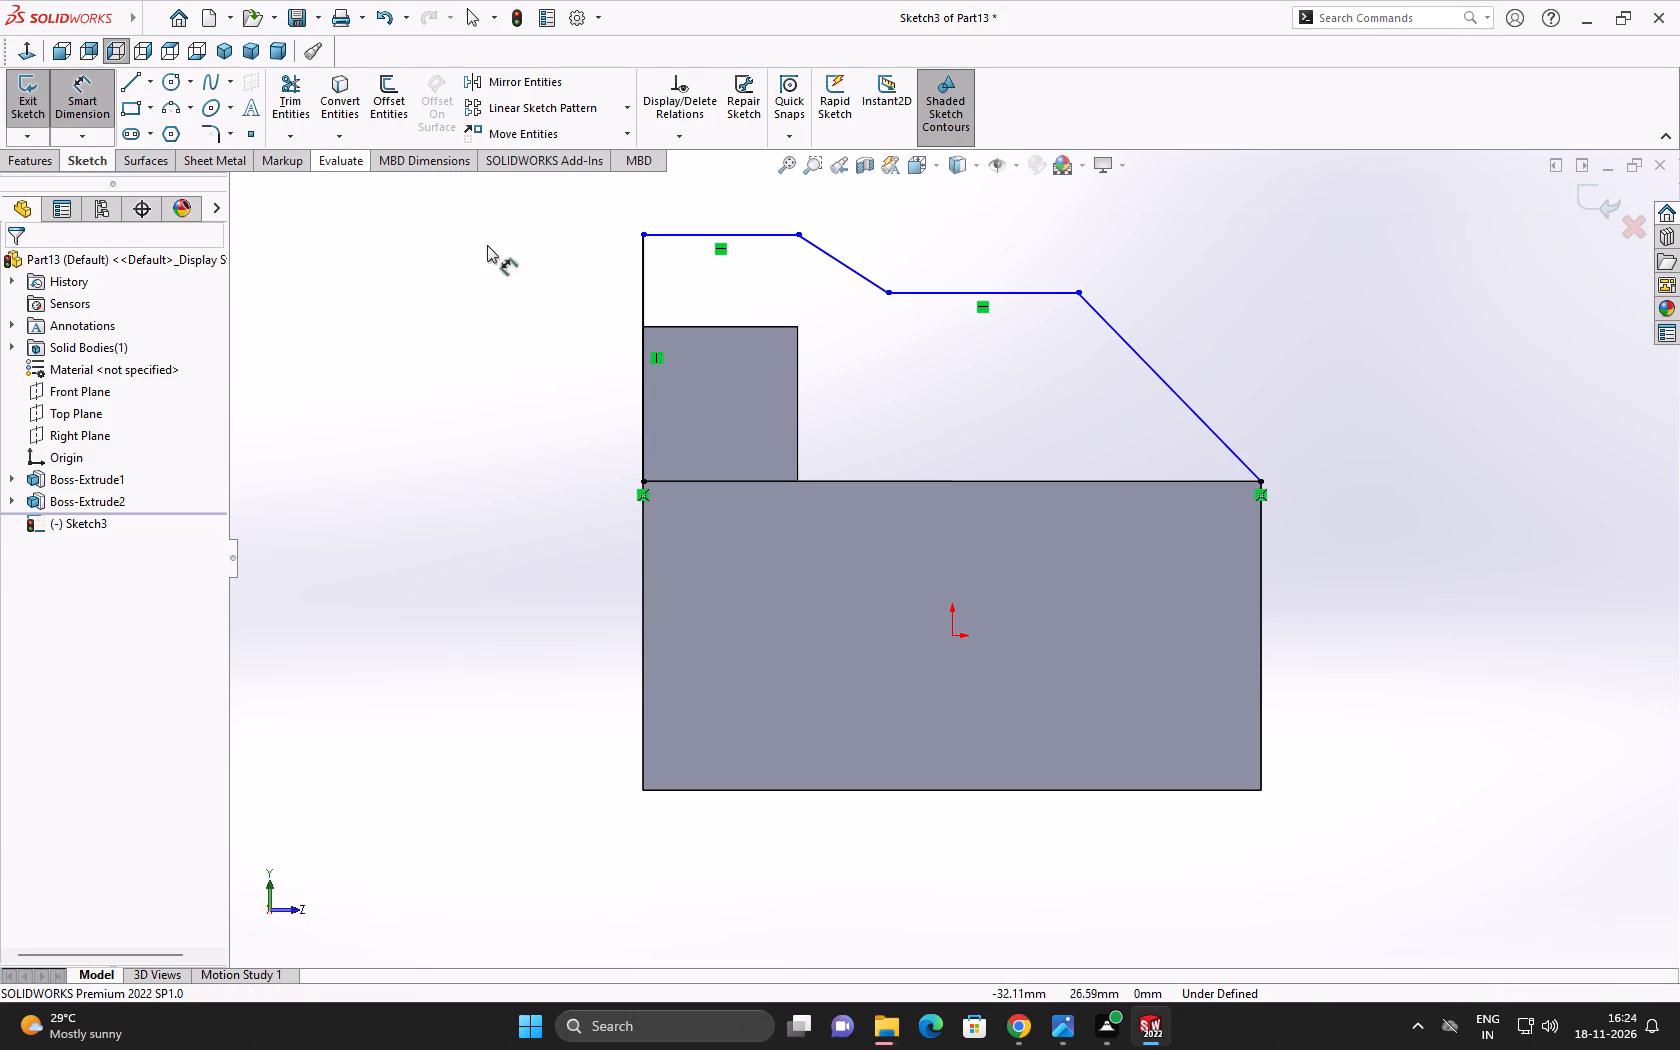
left_click(692, 236)
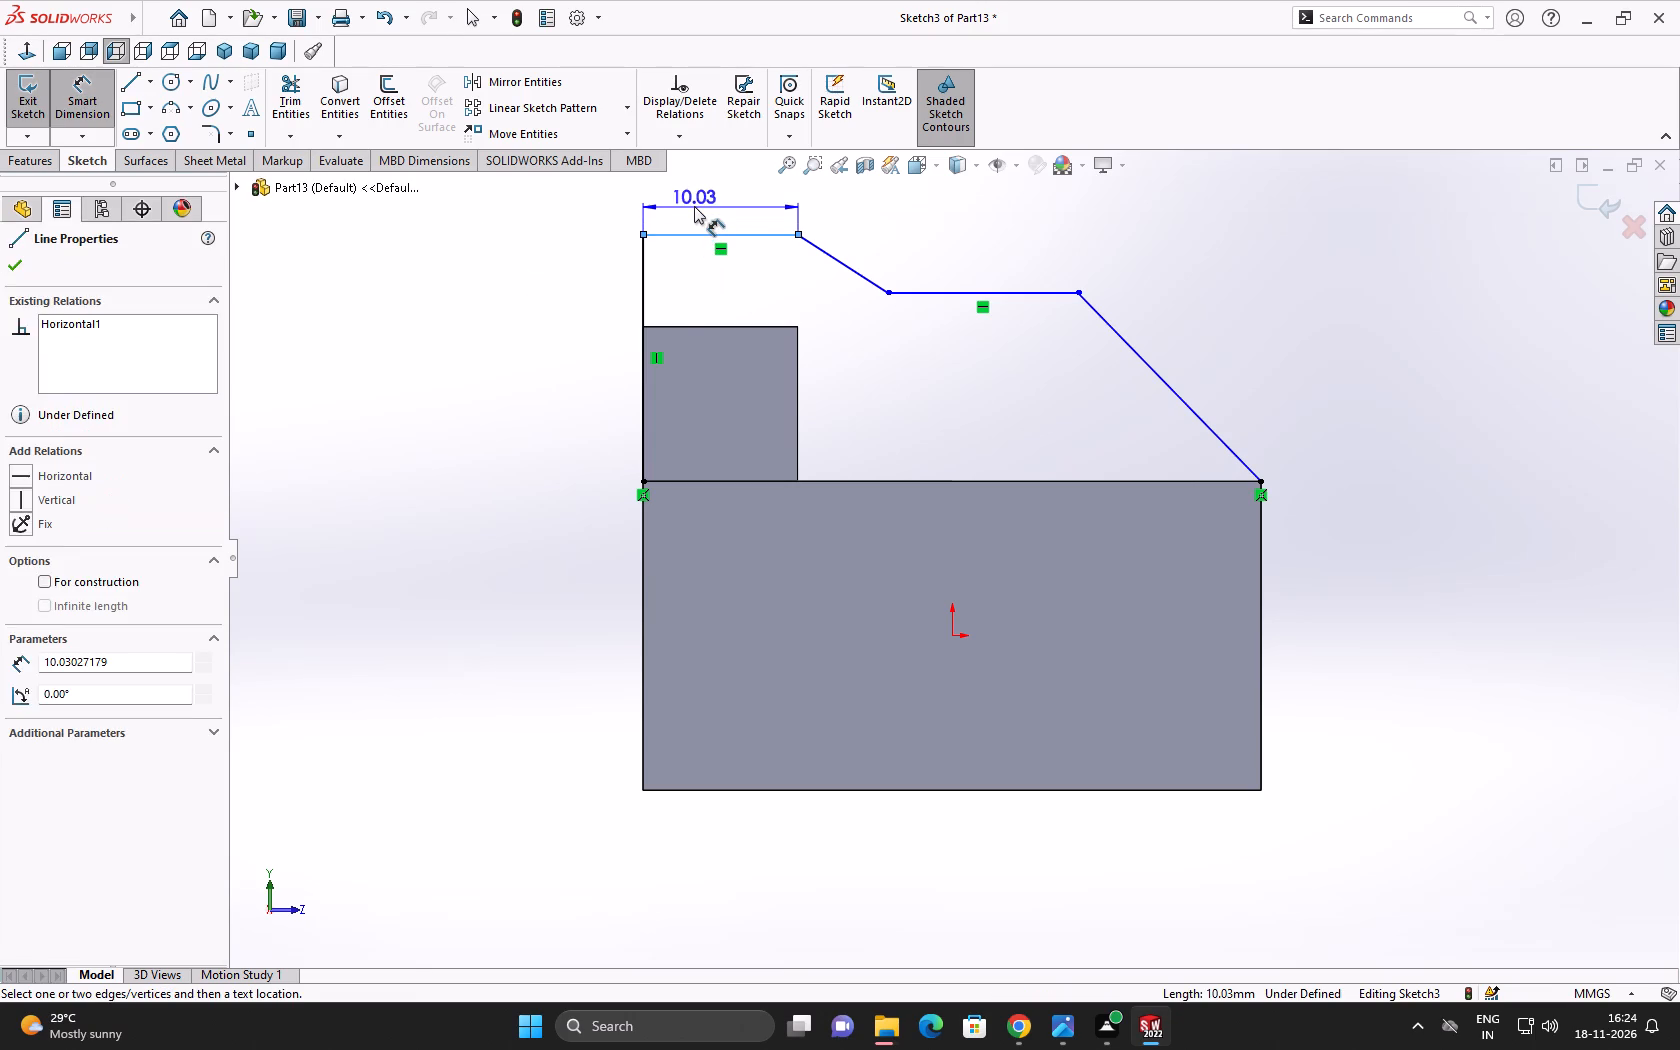
left_click(694, 206)
type("10")
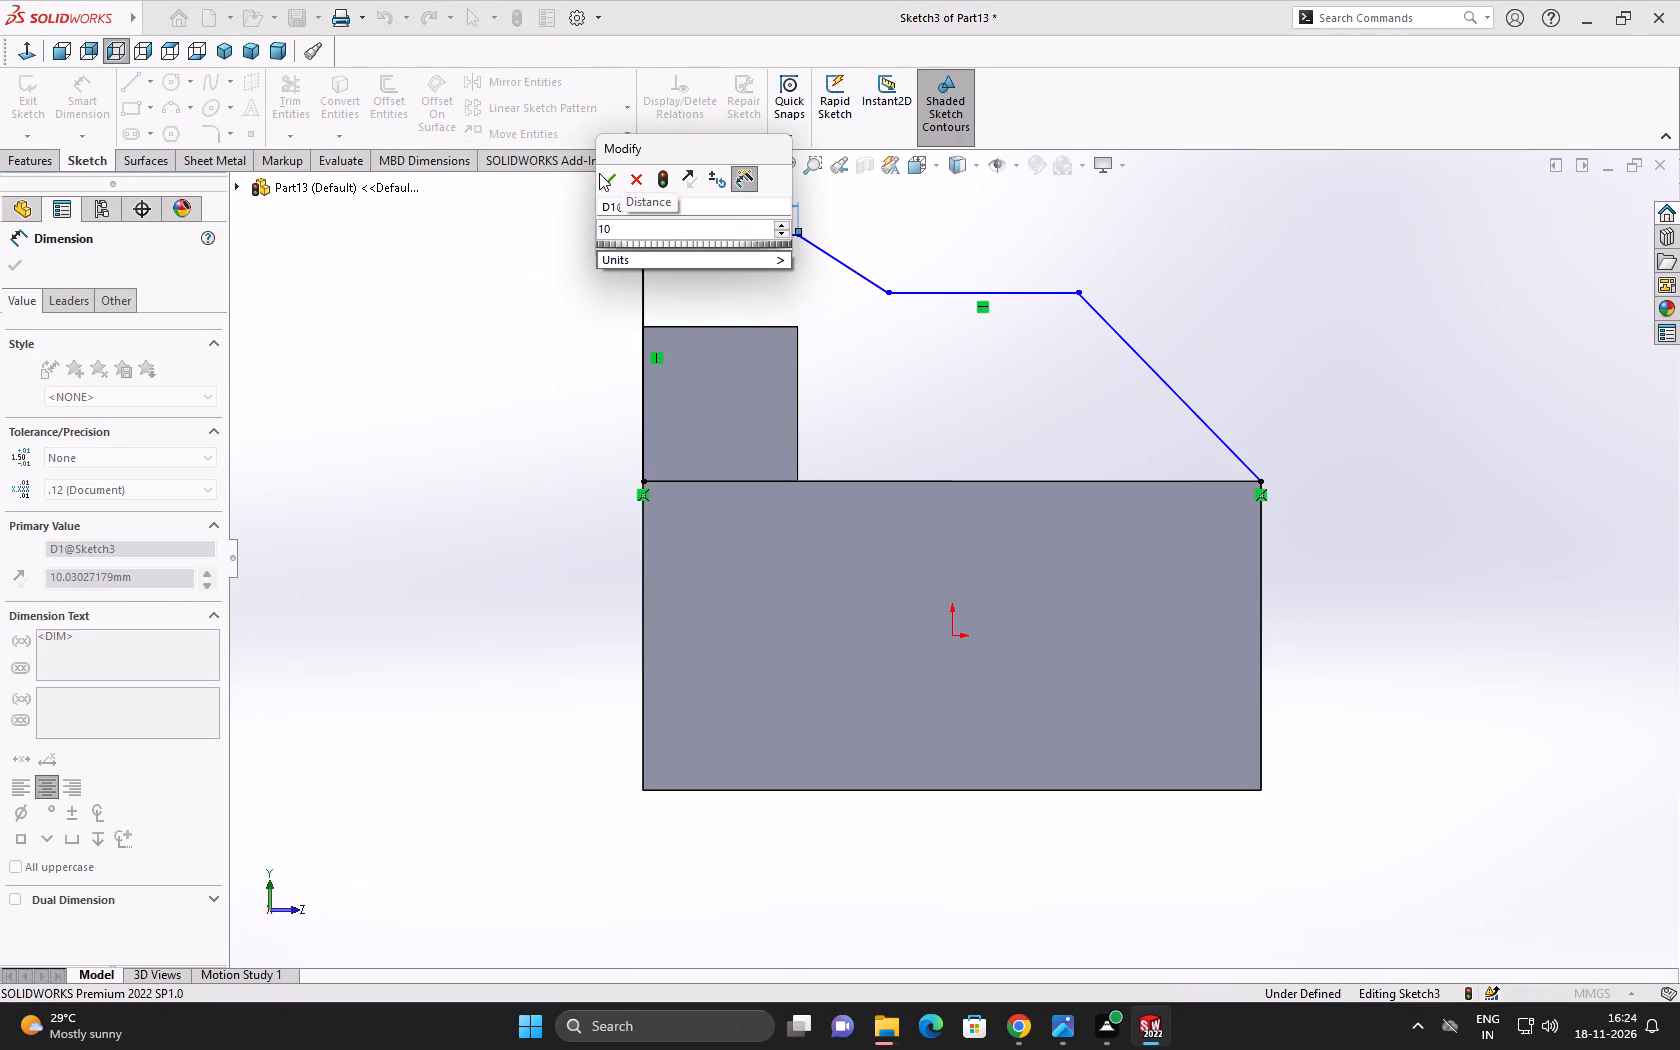
left_click(612, 179)
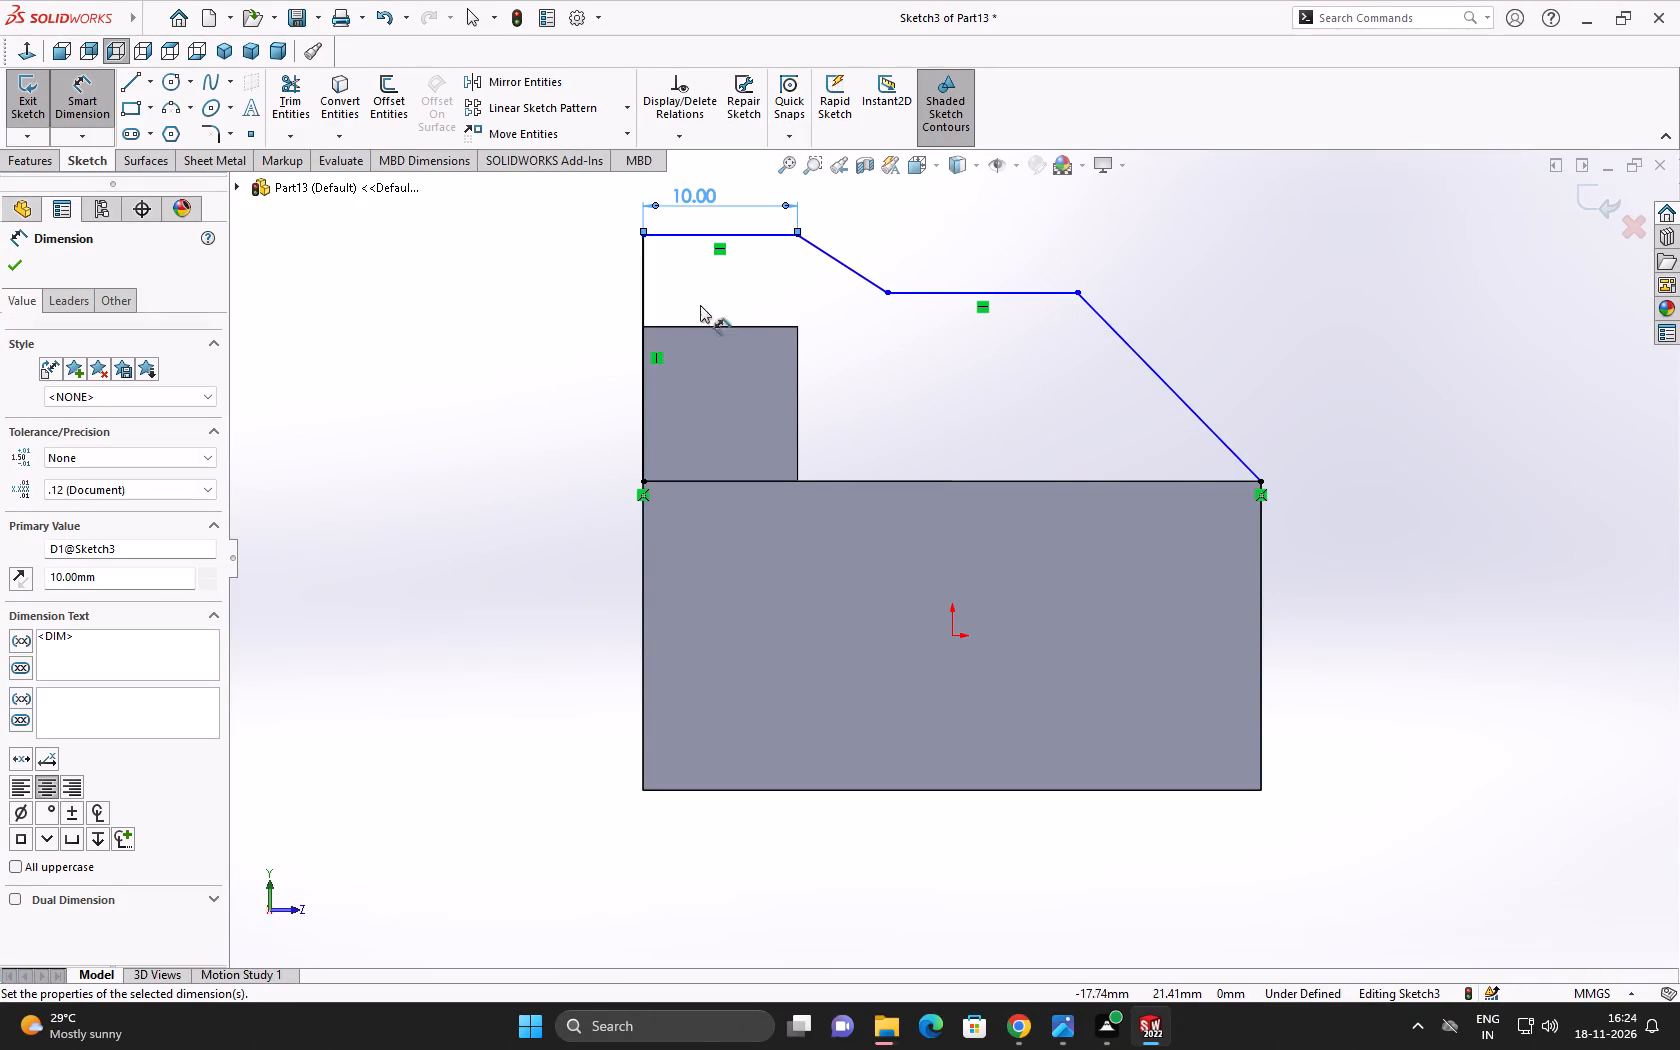
Dimension the horizontal distance between the endpoints of the upper sloped line to 10 mm.
left_click(887, 293)
left_click(798, 234)
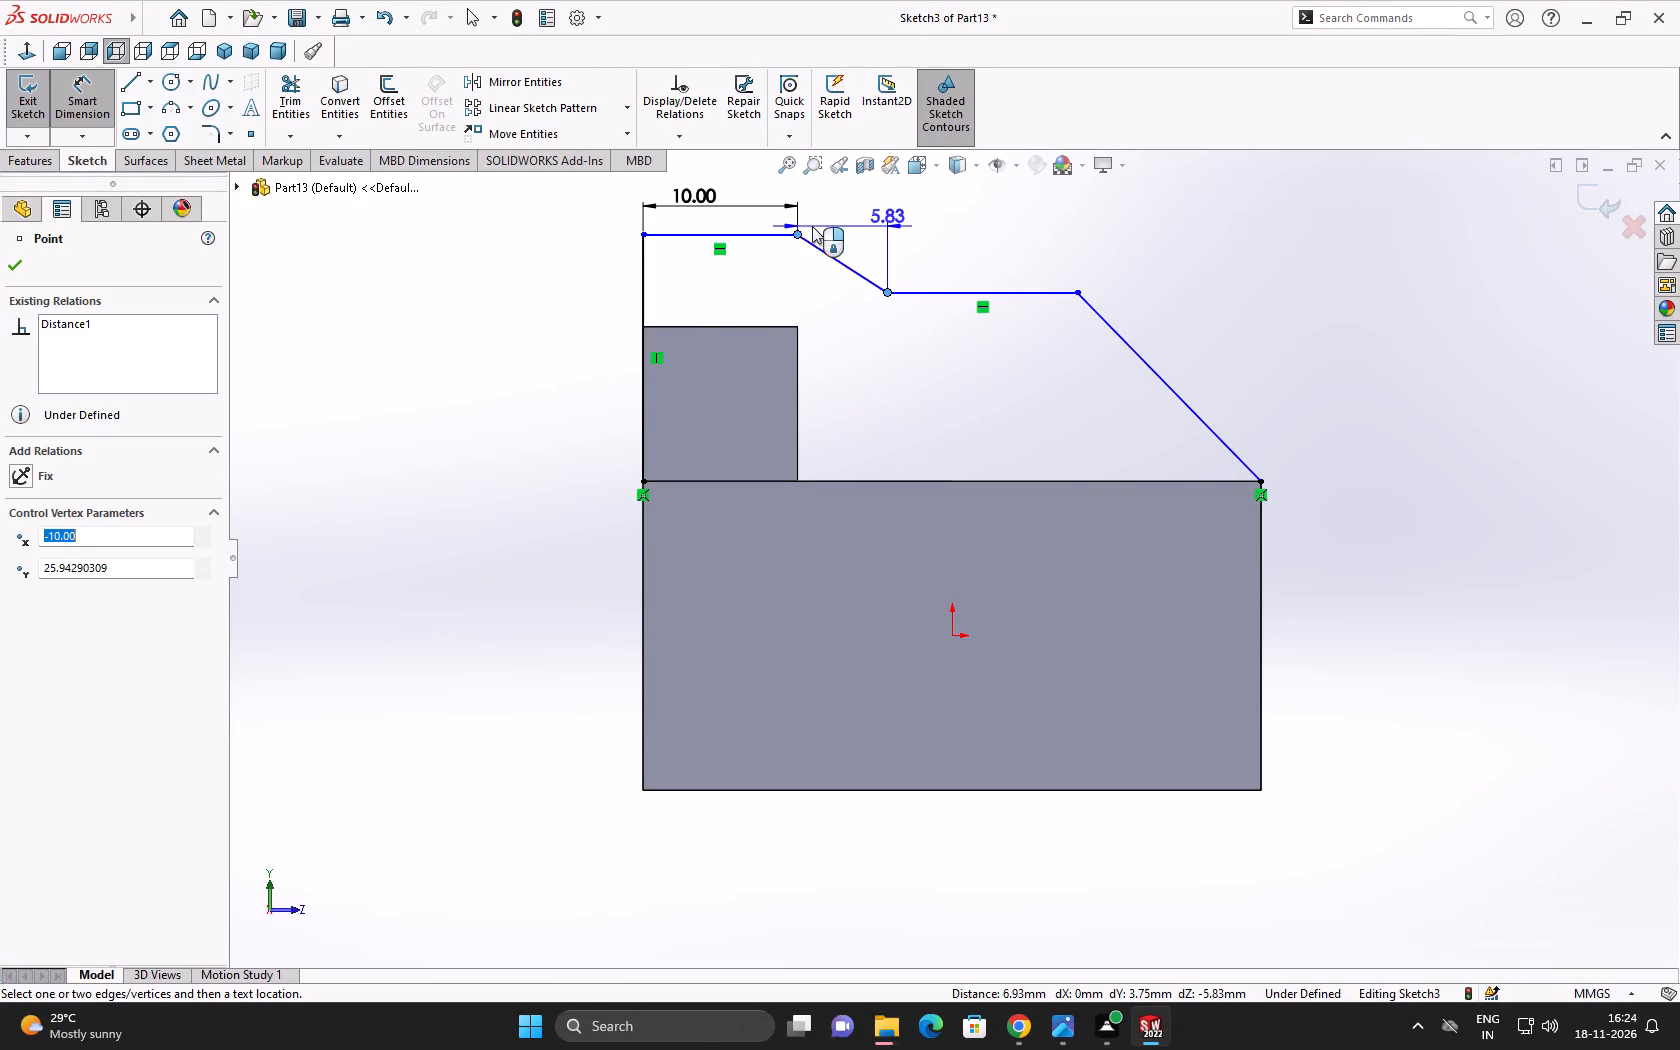
left_click(821, 218)
type("10")
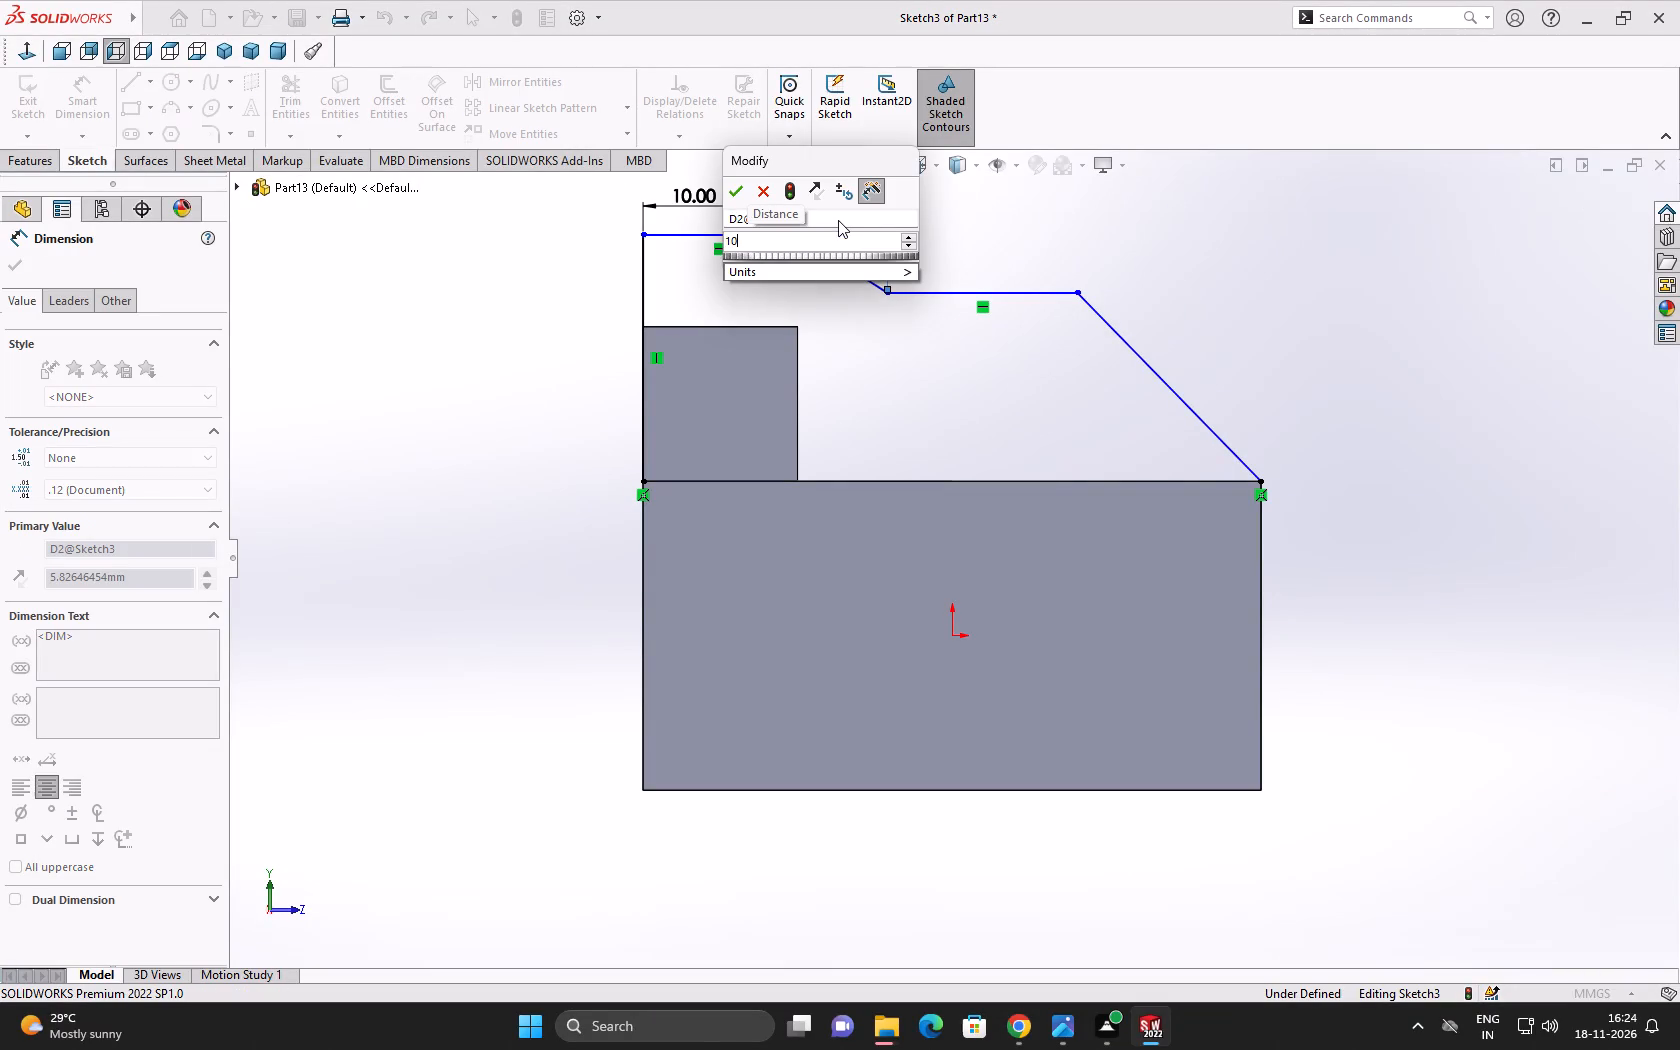
left_click(734, 191)
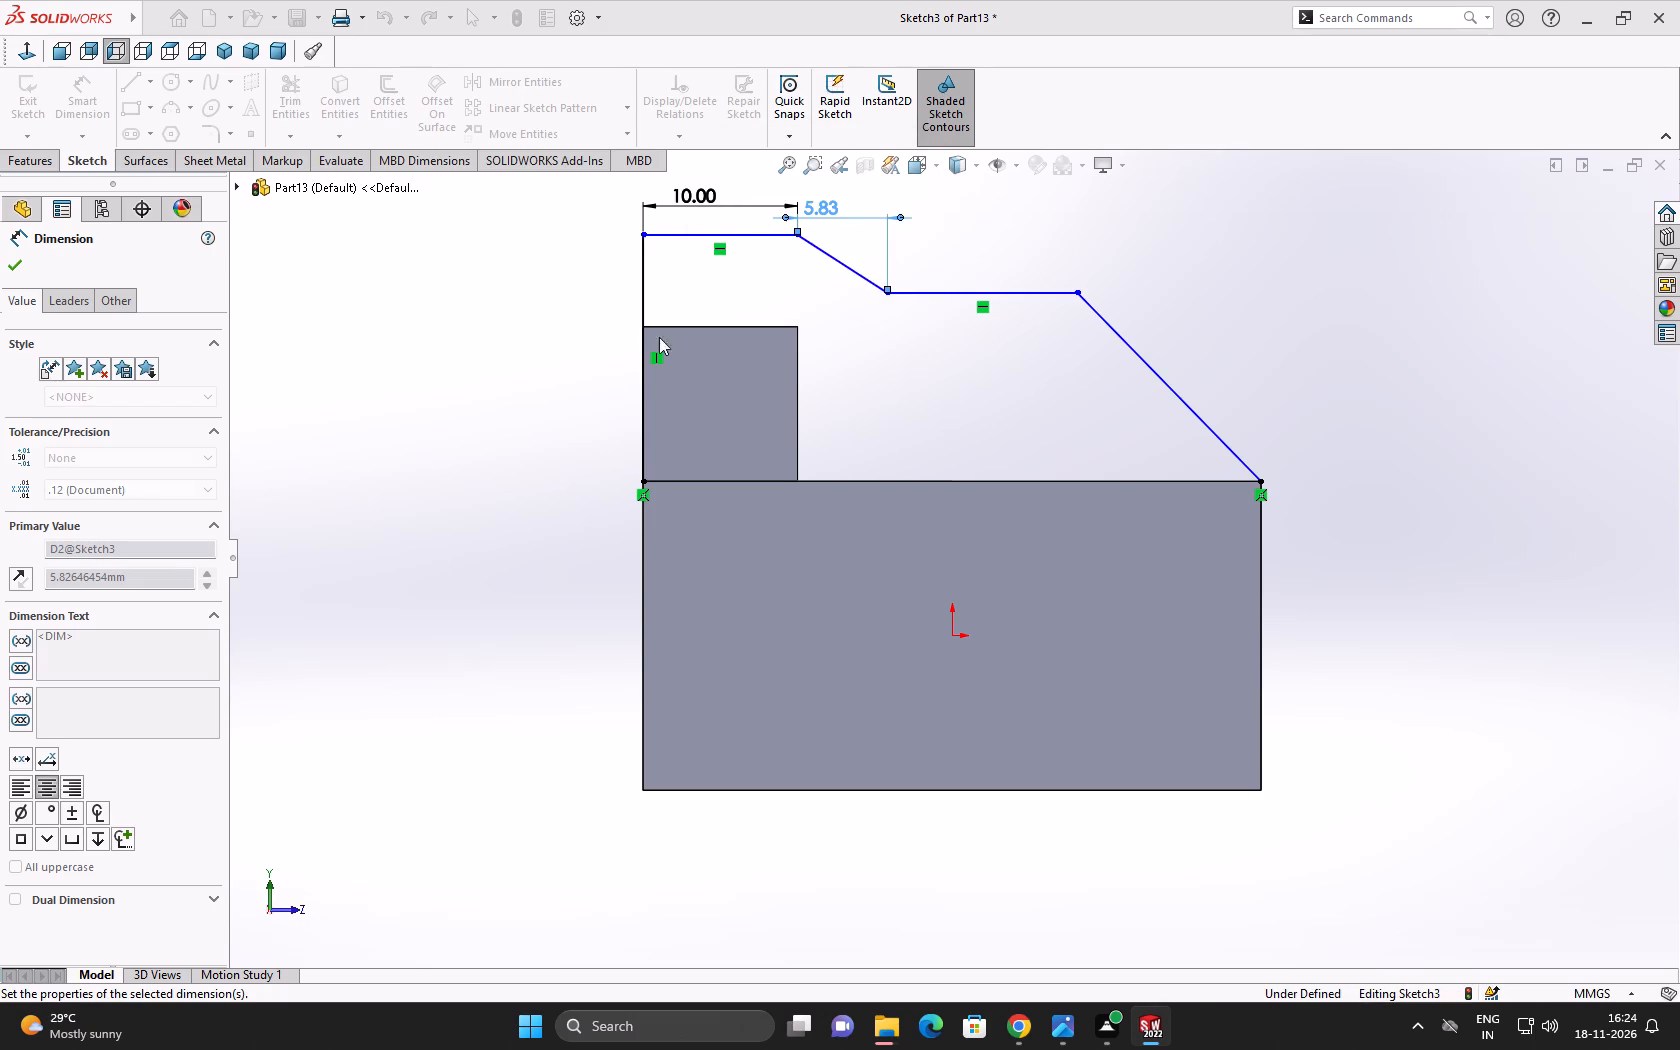
Dimension the lower horizontal line of the stepped profile to 10 mm.
left_click(1009, 291)
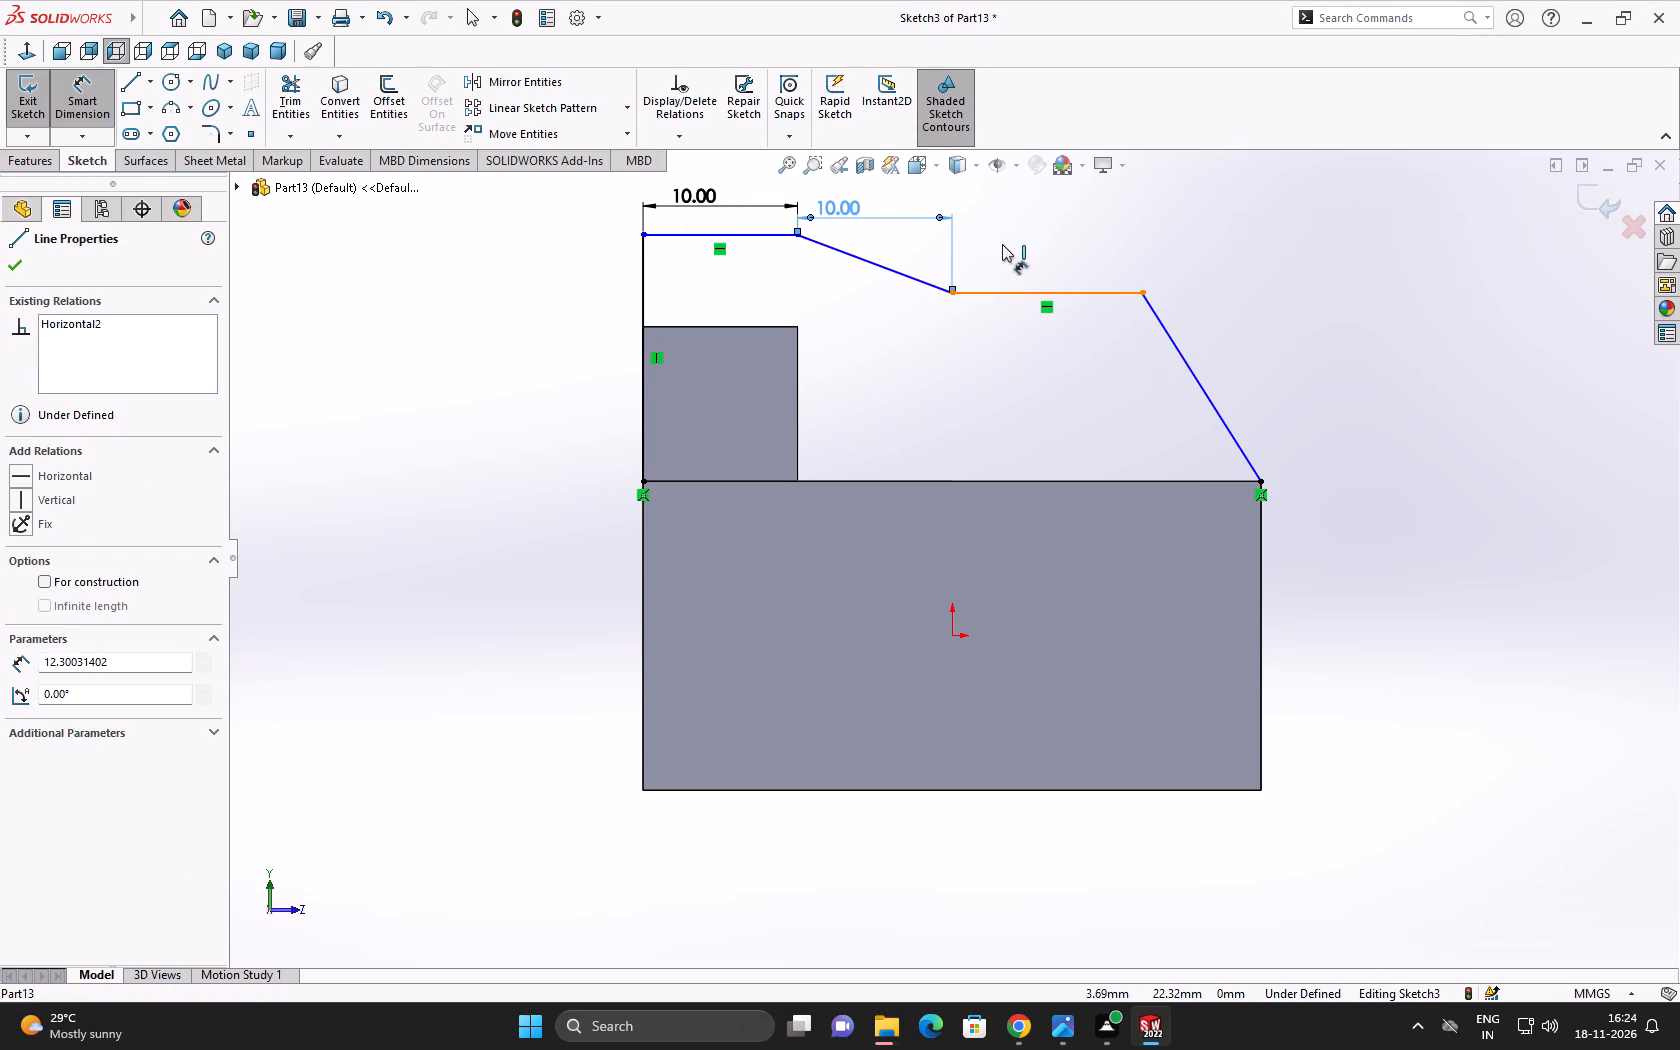
left_click(1002, 241)
type("10")
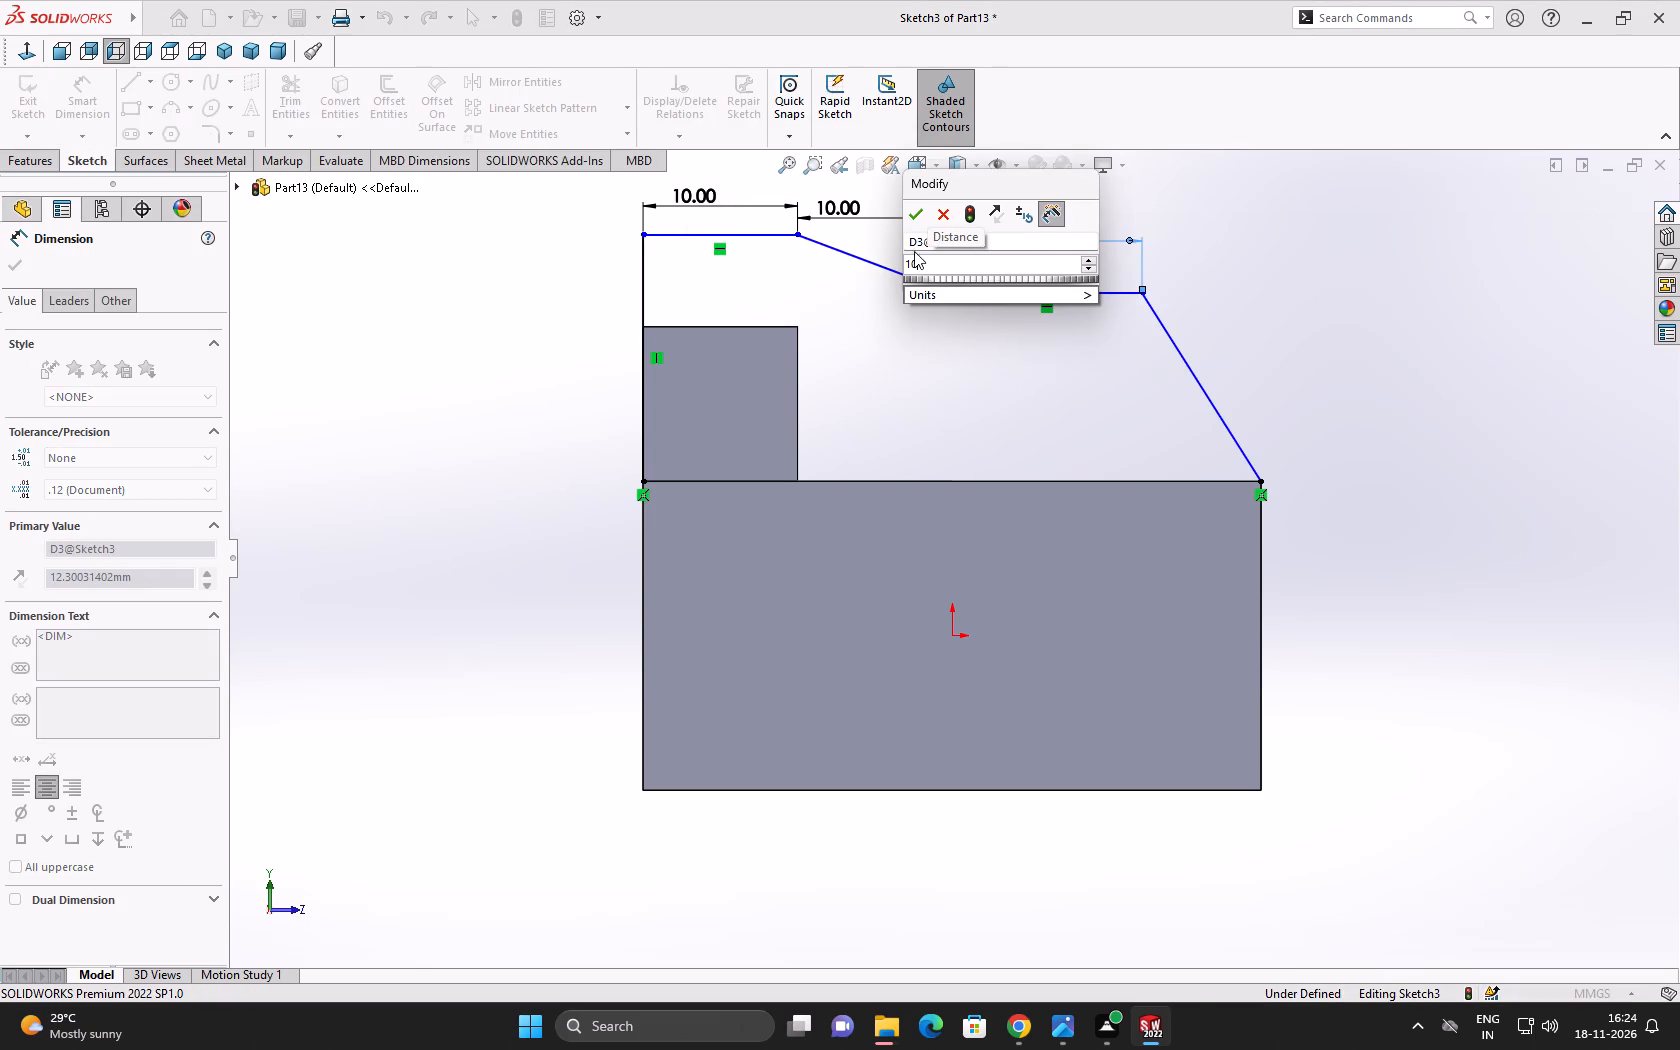
left_click(913, 210)
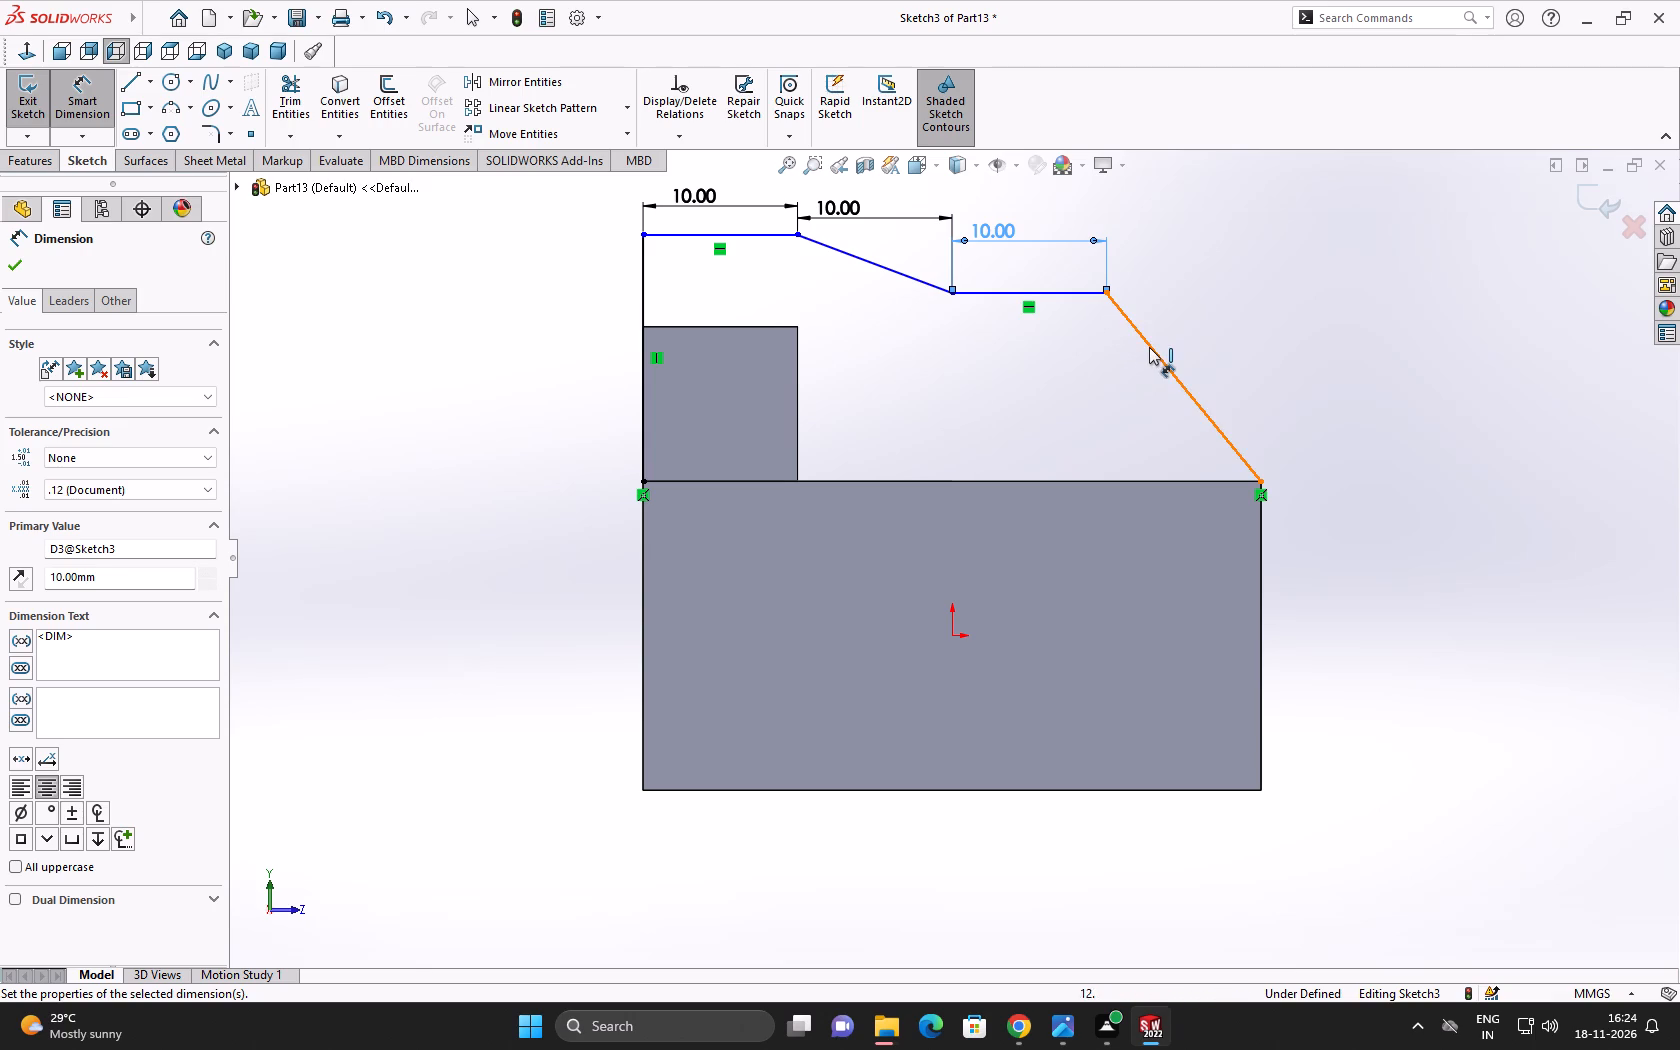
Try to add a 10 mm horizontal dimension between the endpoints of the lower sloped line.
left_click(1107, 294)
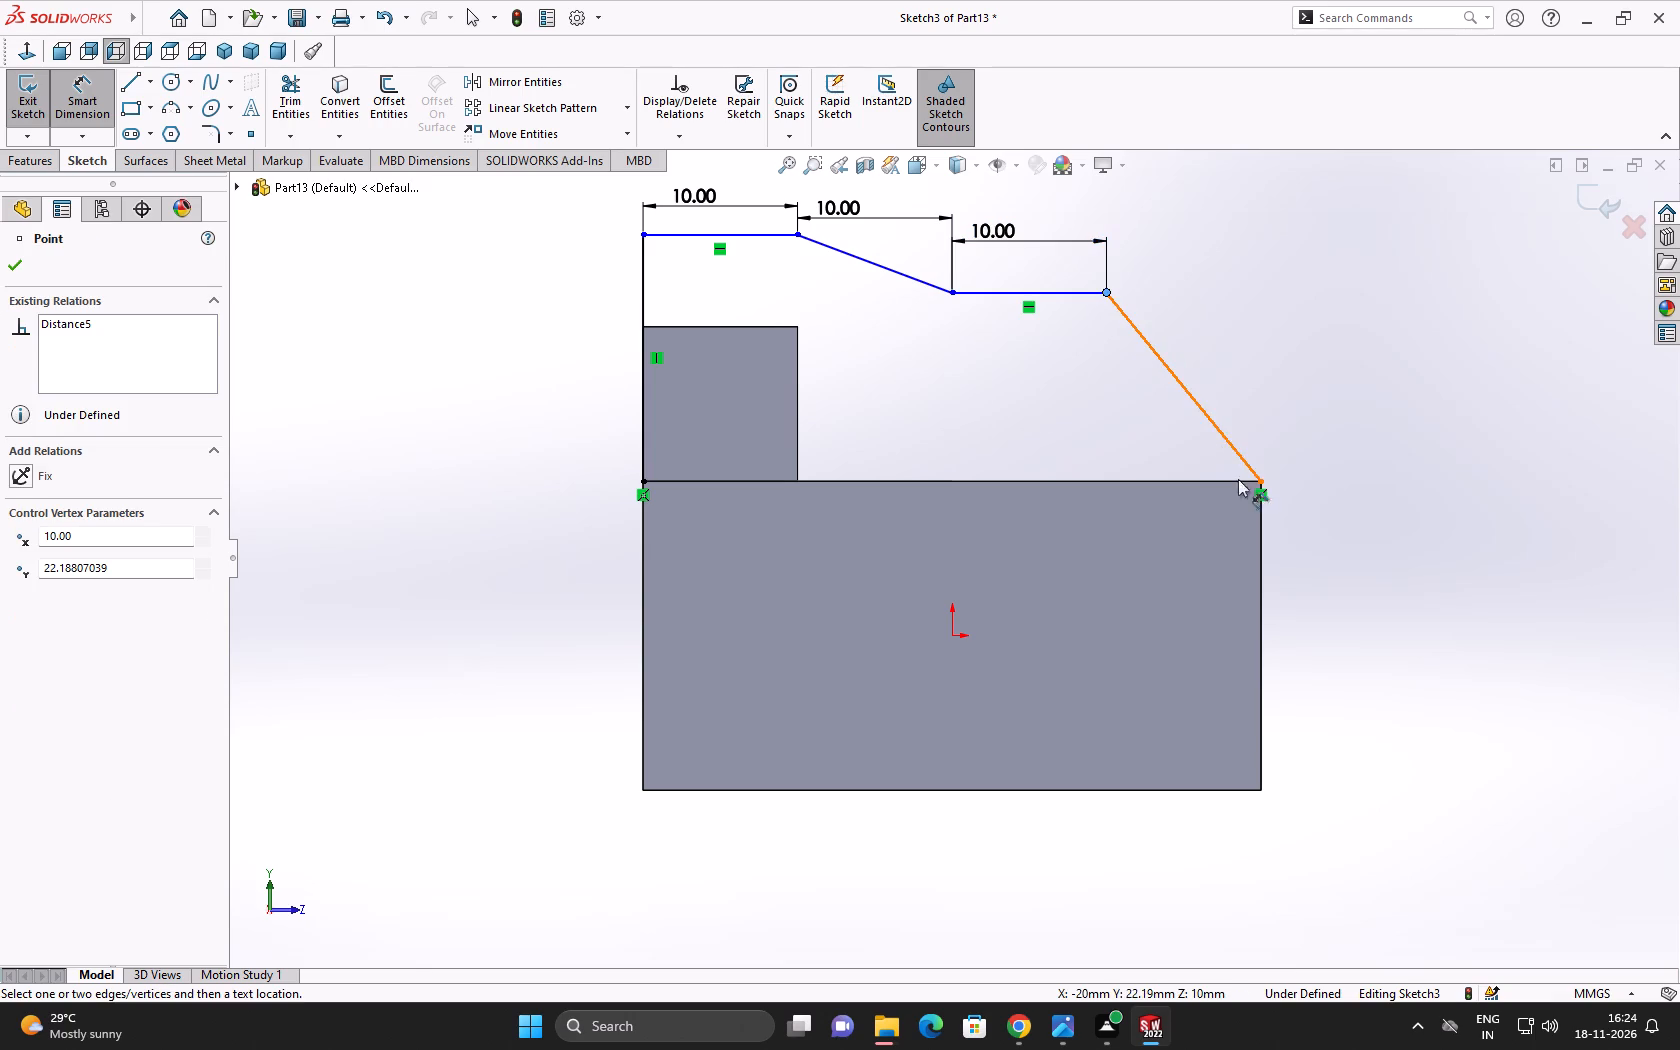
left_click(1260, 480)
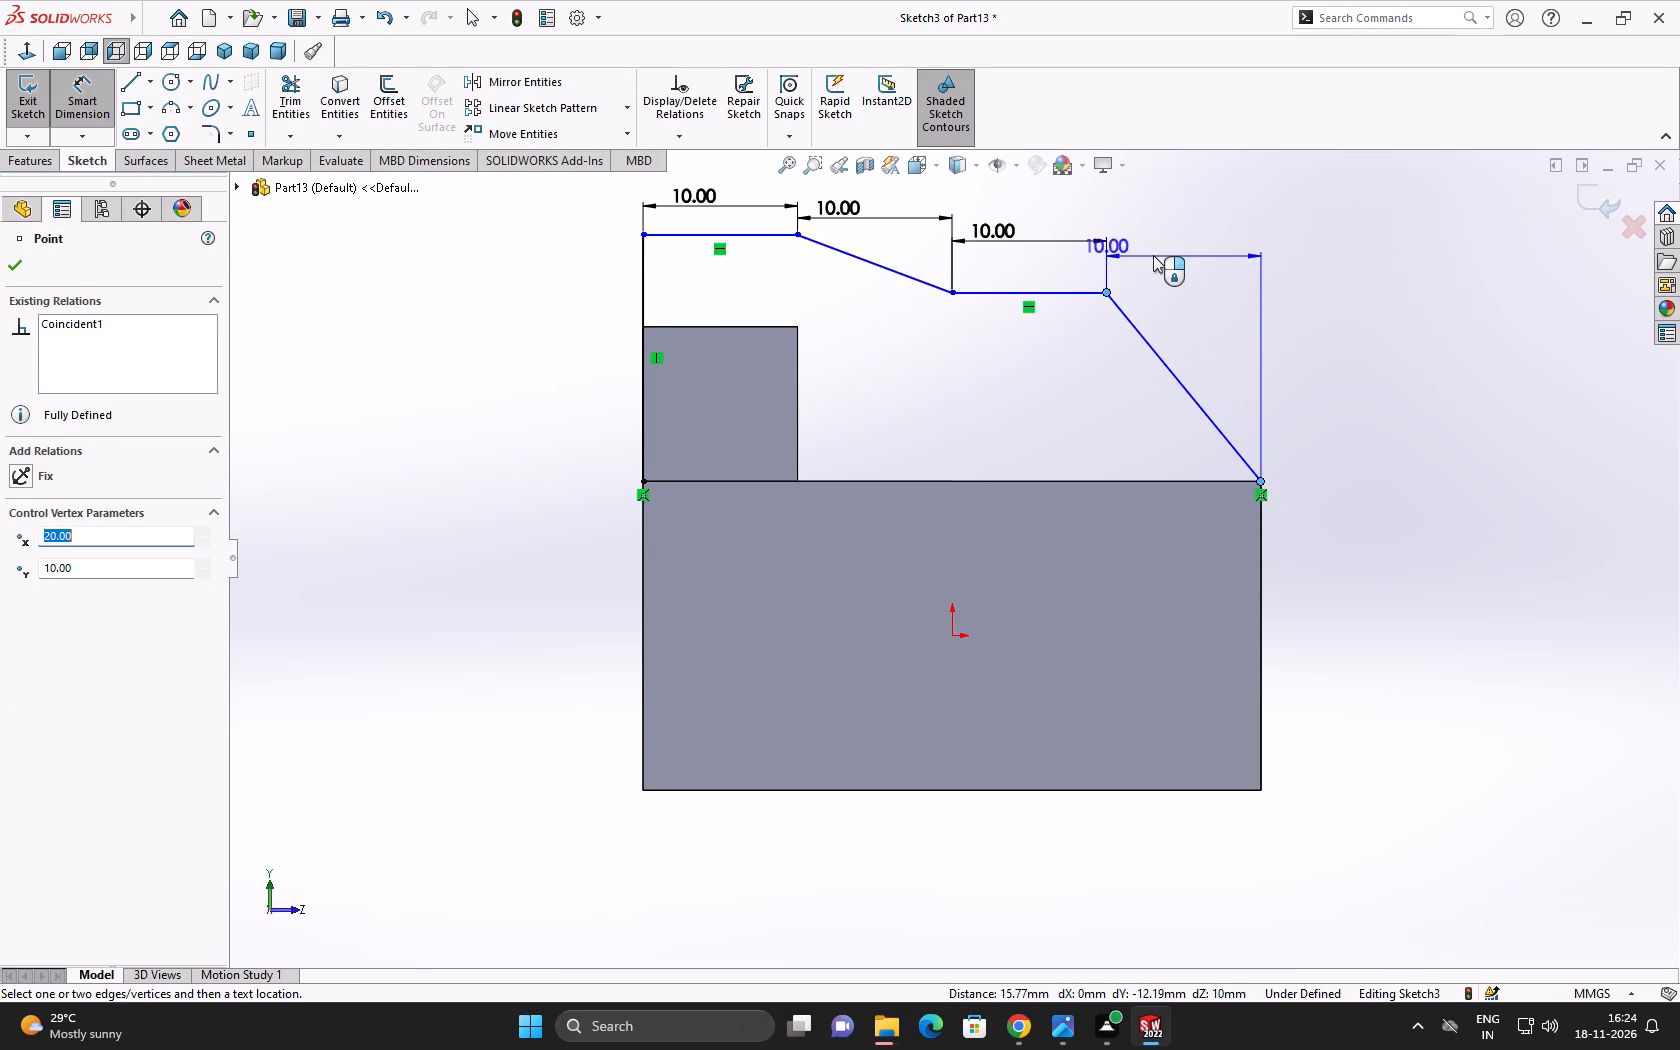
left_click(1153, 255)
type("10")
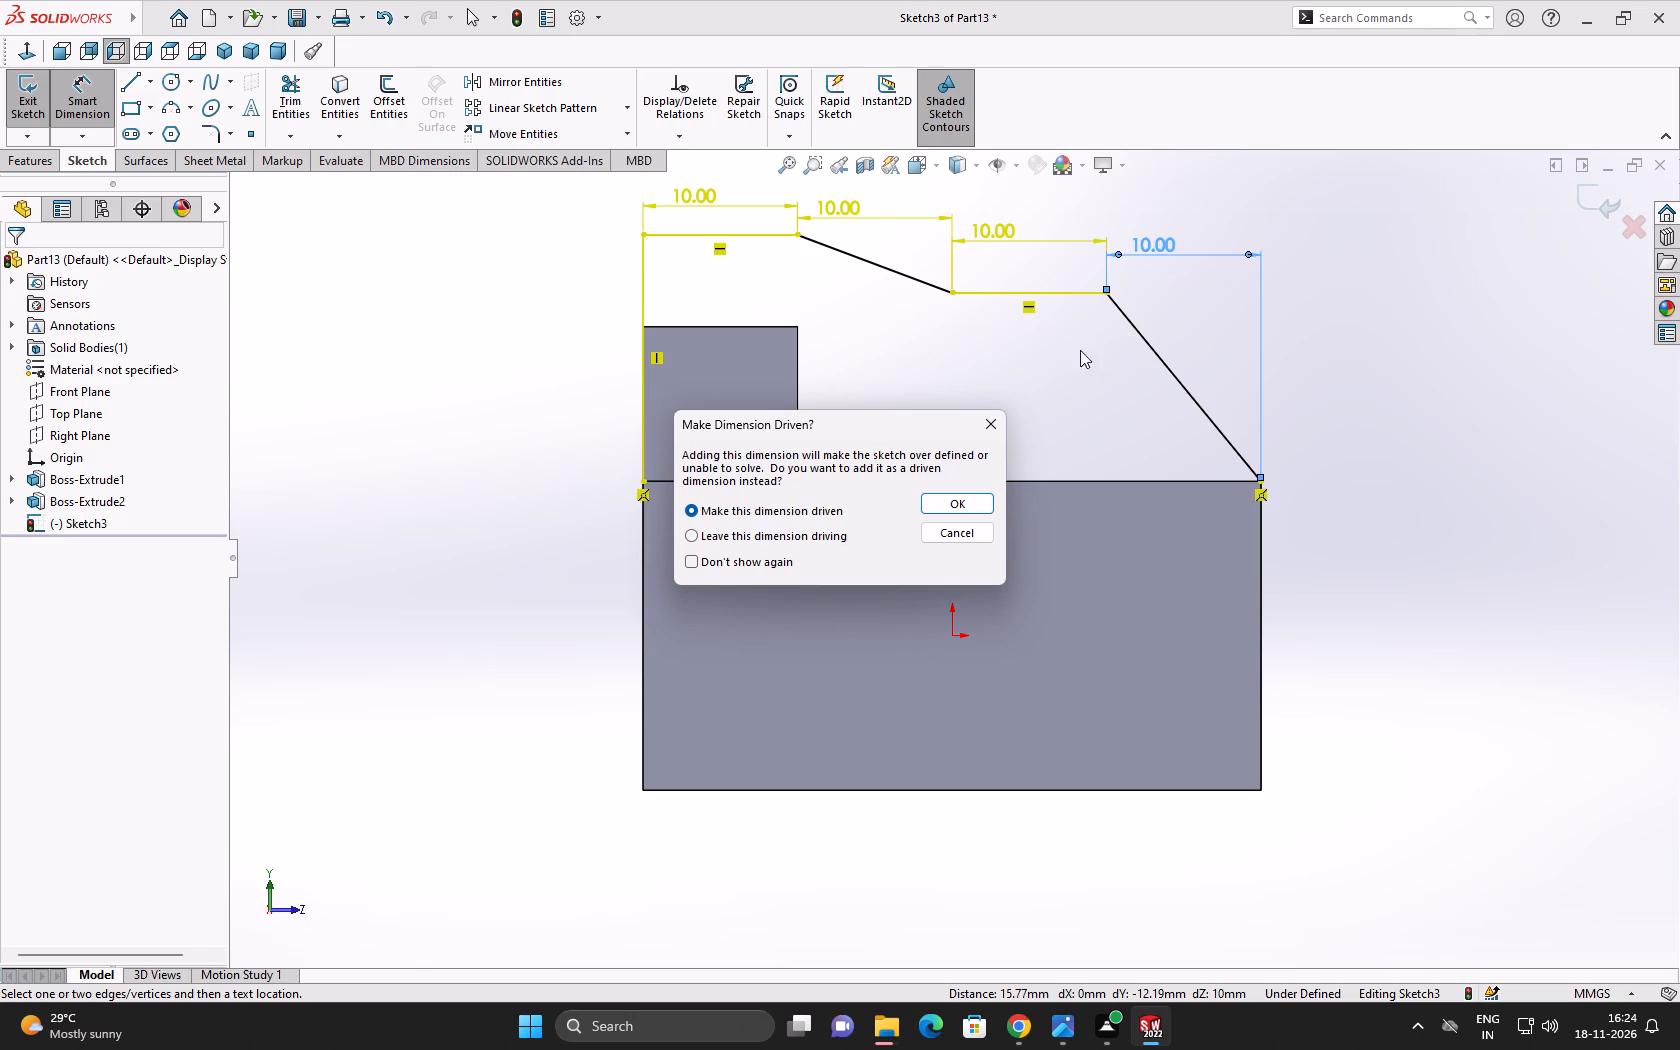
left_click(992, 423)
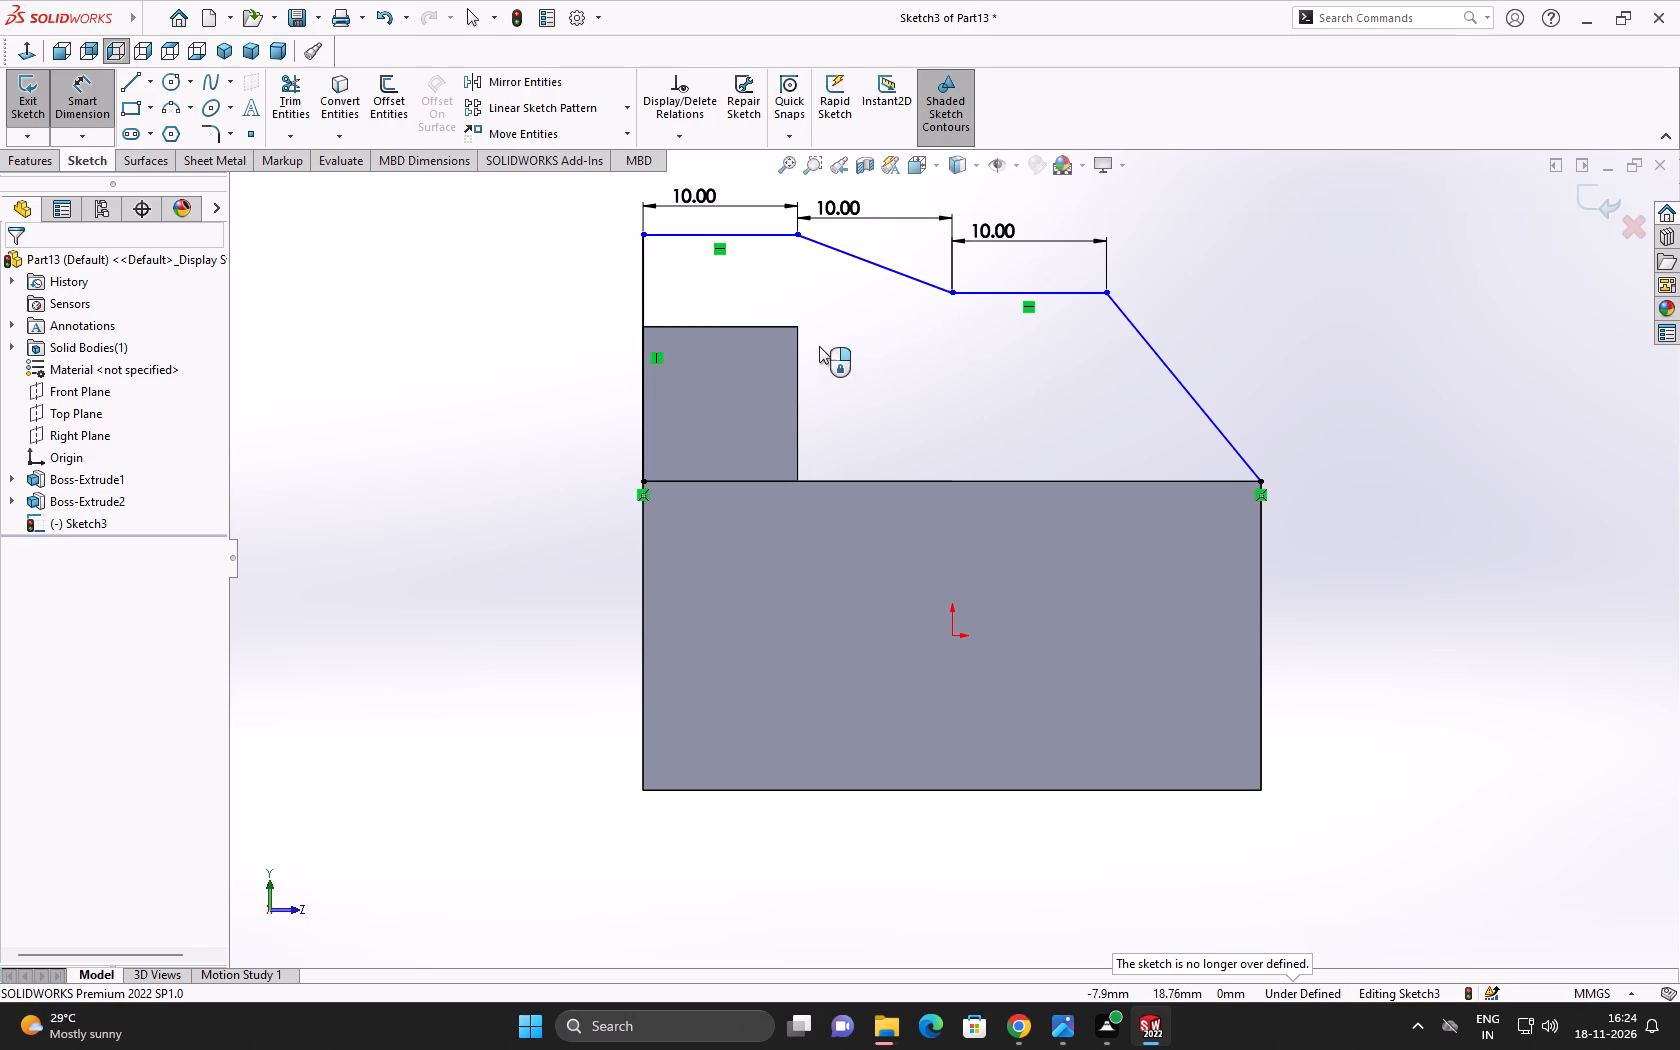
Make the profile's lower horizontal line collinear with the top edge of the small corner boss.
left_click(78, 96)
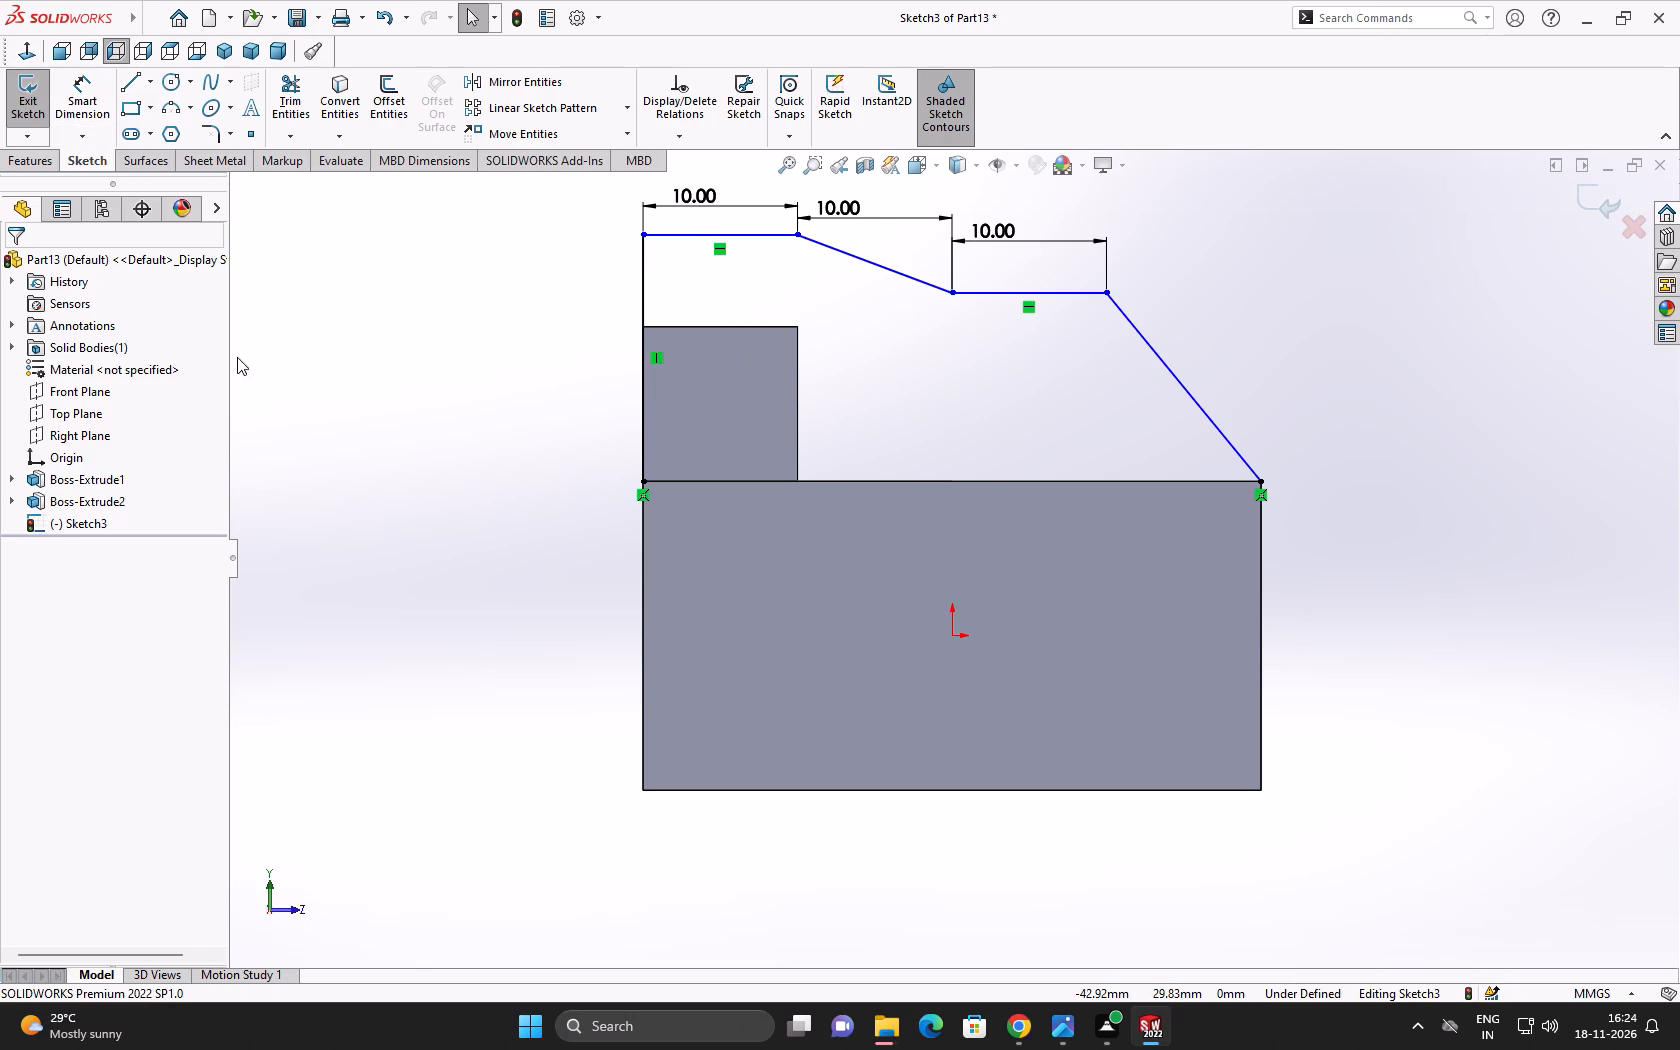
left_click(686, 326, "ctrl")
left_click(980, 294, "ctrl")
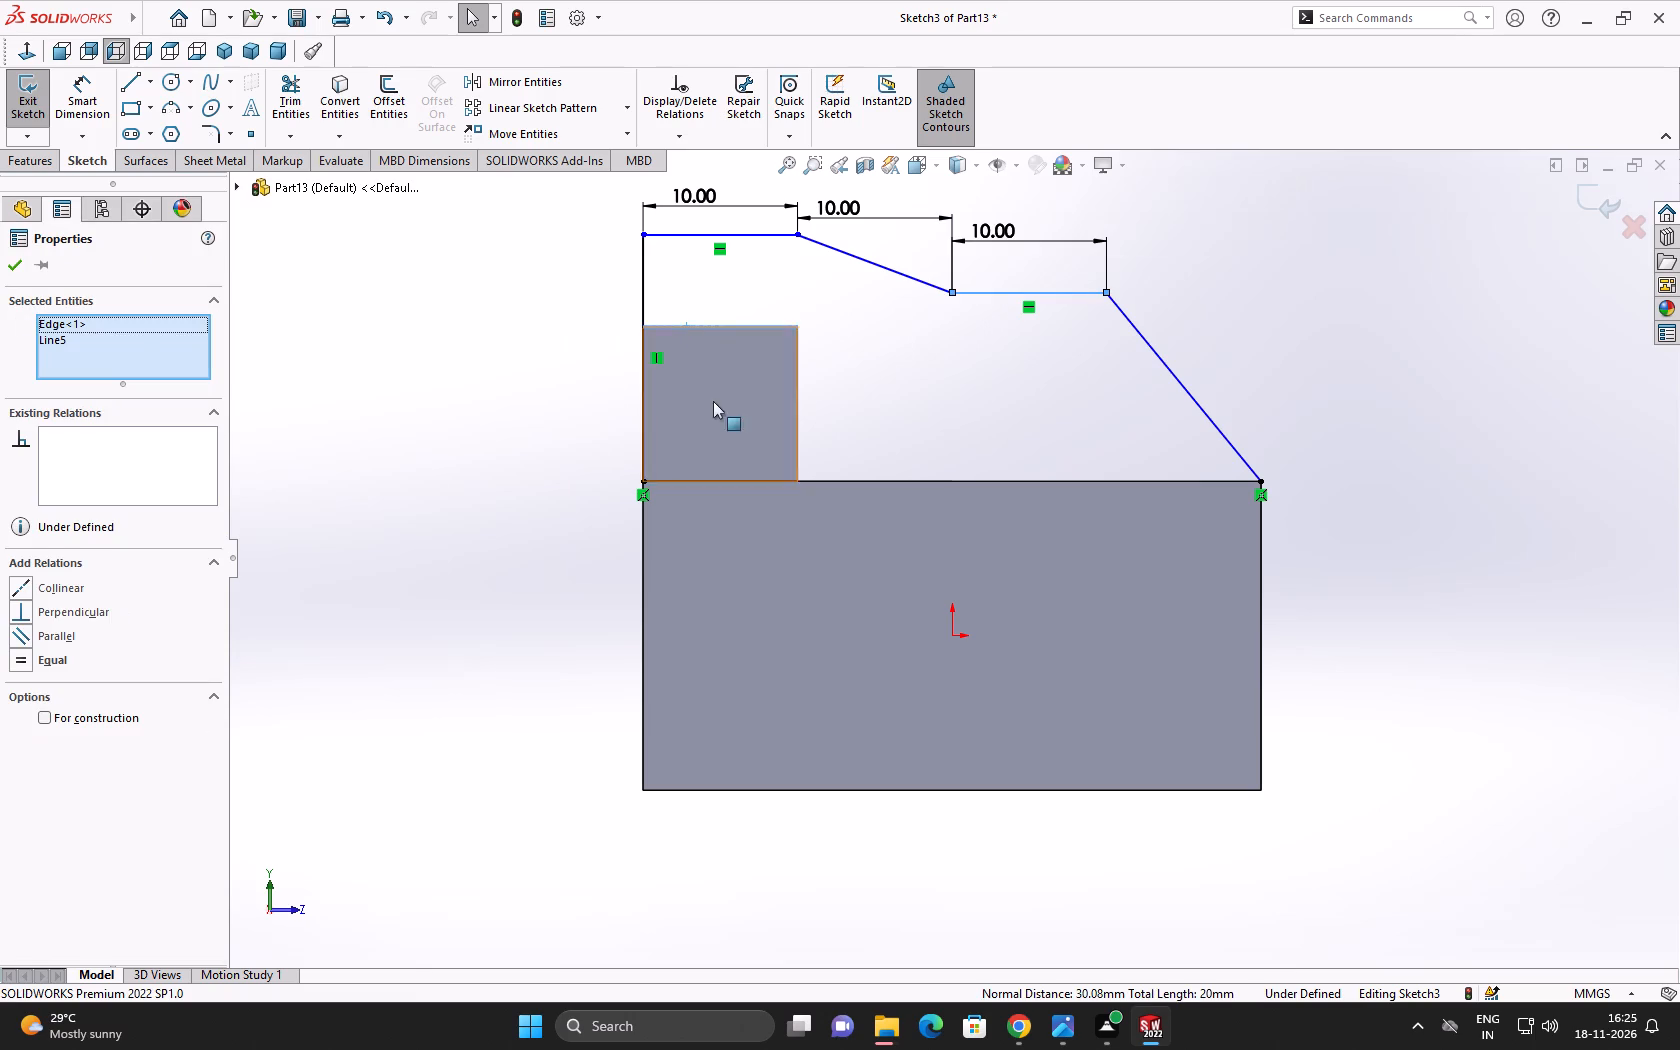
left_click(72, 589)
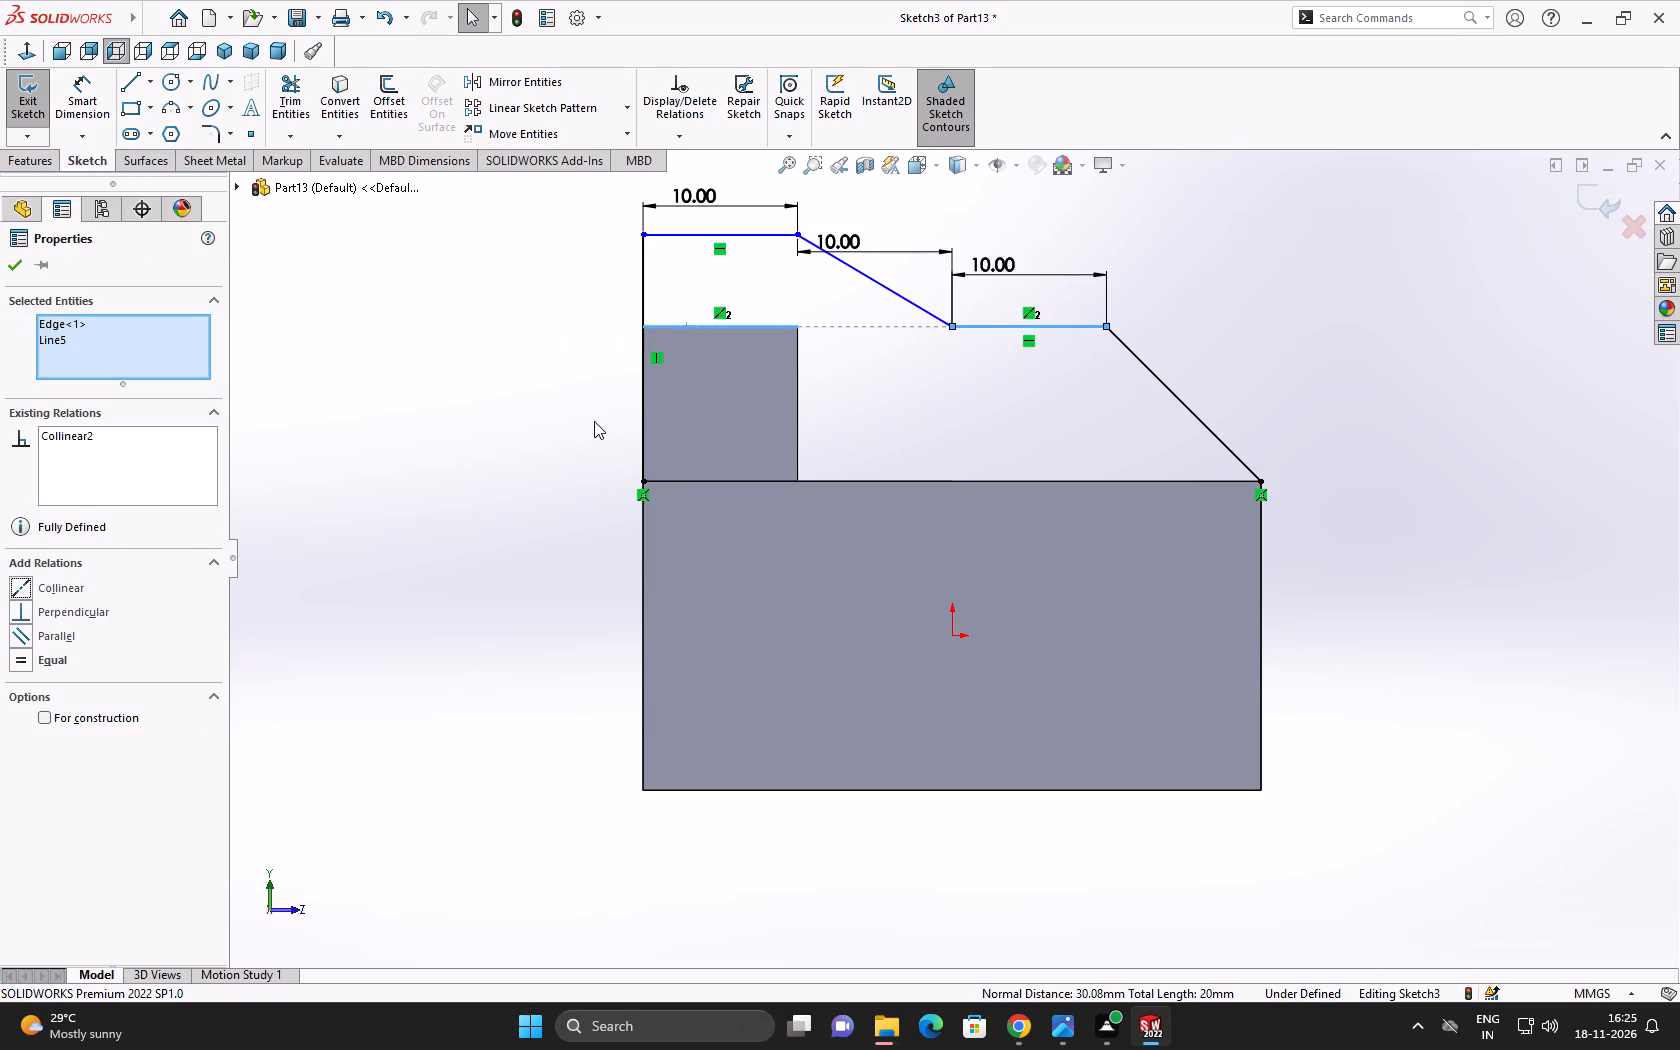
left_click(504, 410)
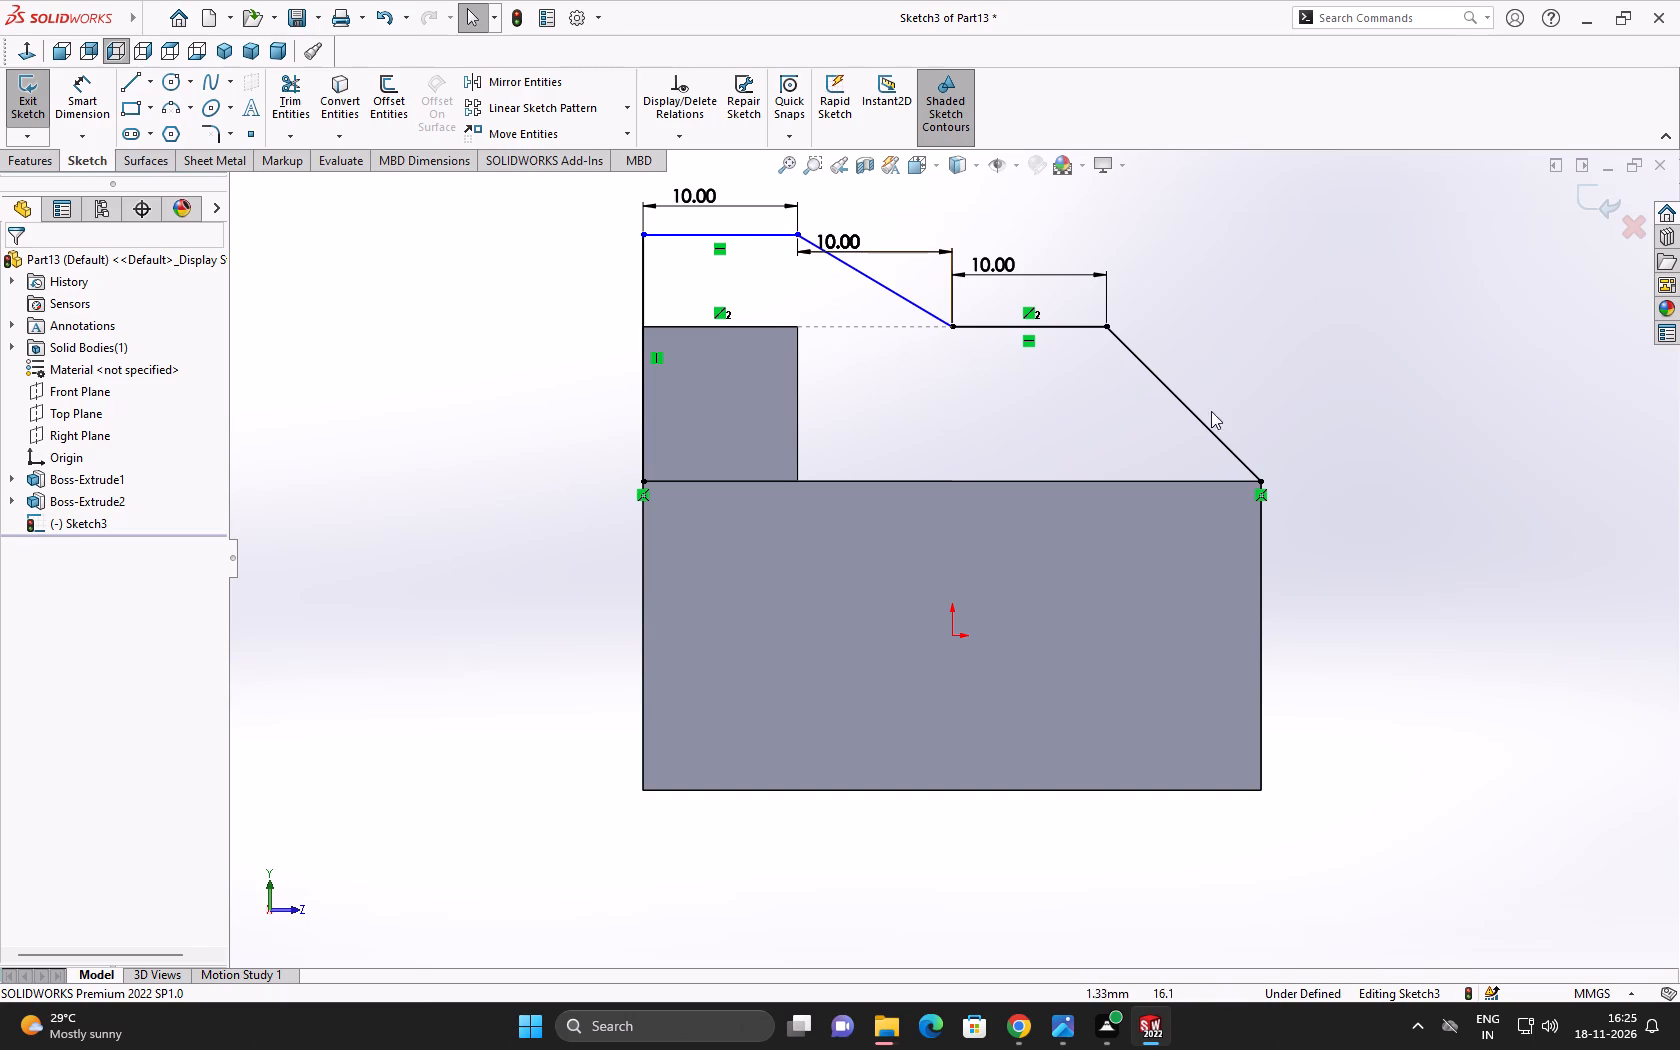
left_click(457, 323)
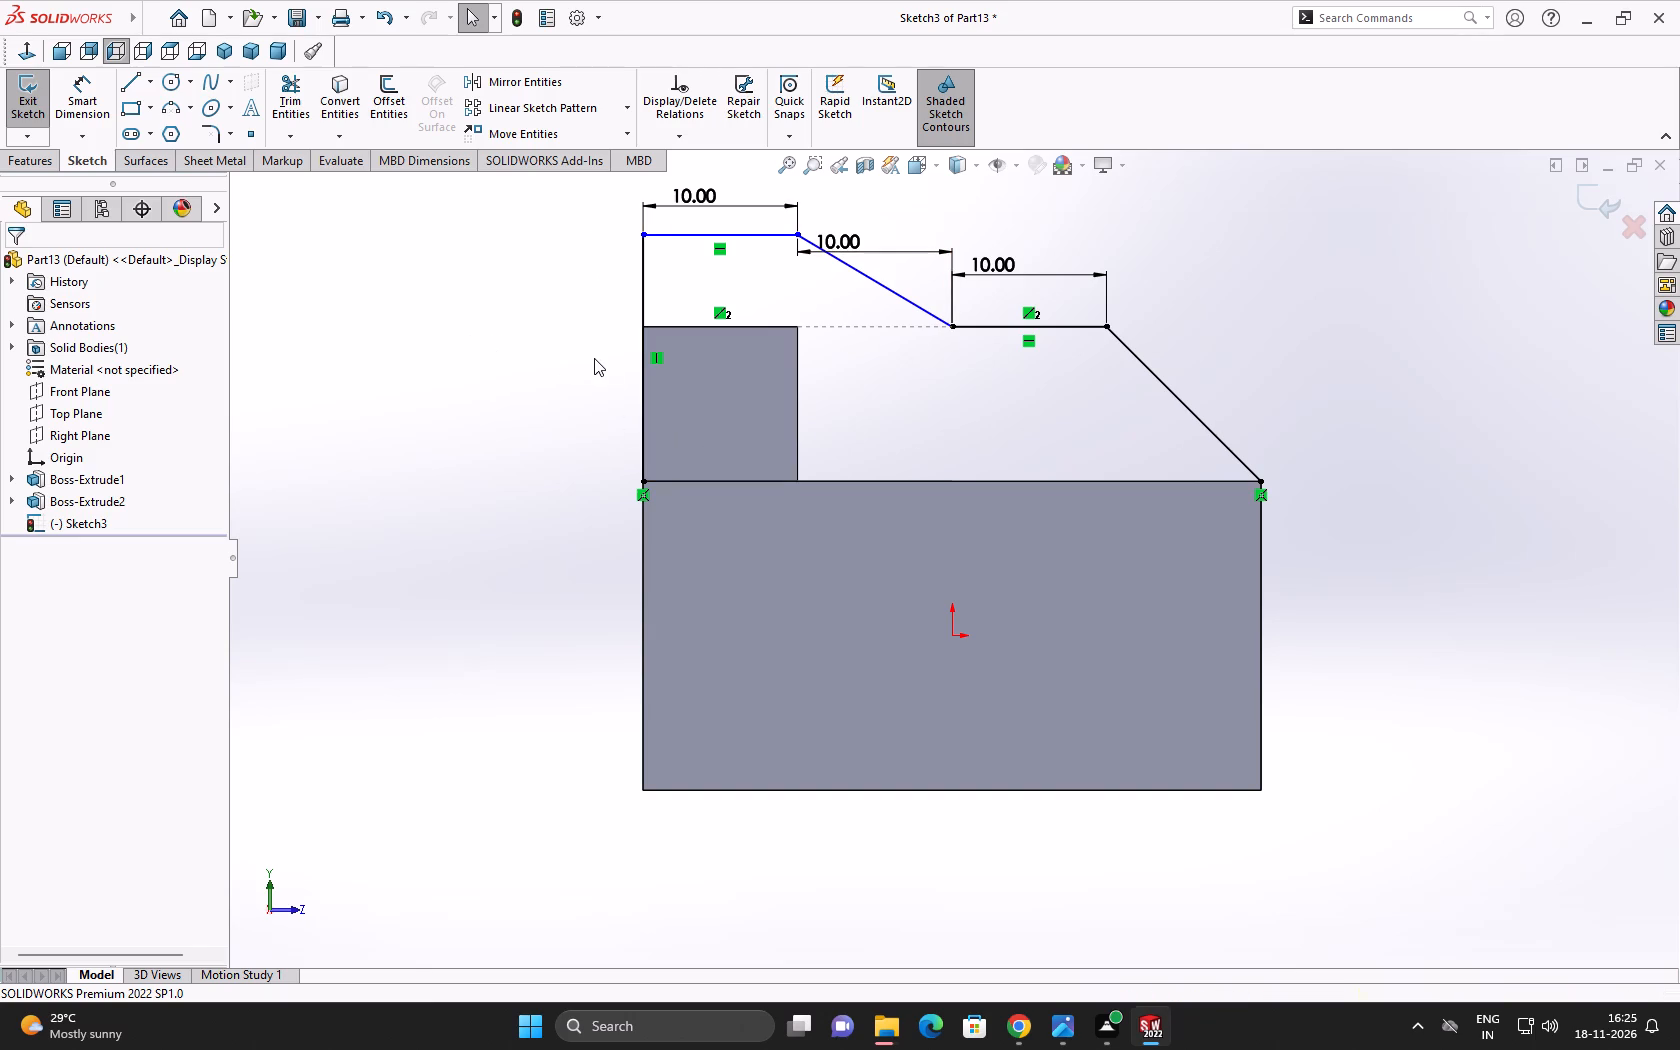
Dimension the profile's vertical line to 20 mm.
scroll(602, 354, "up", 1)
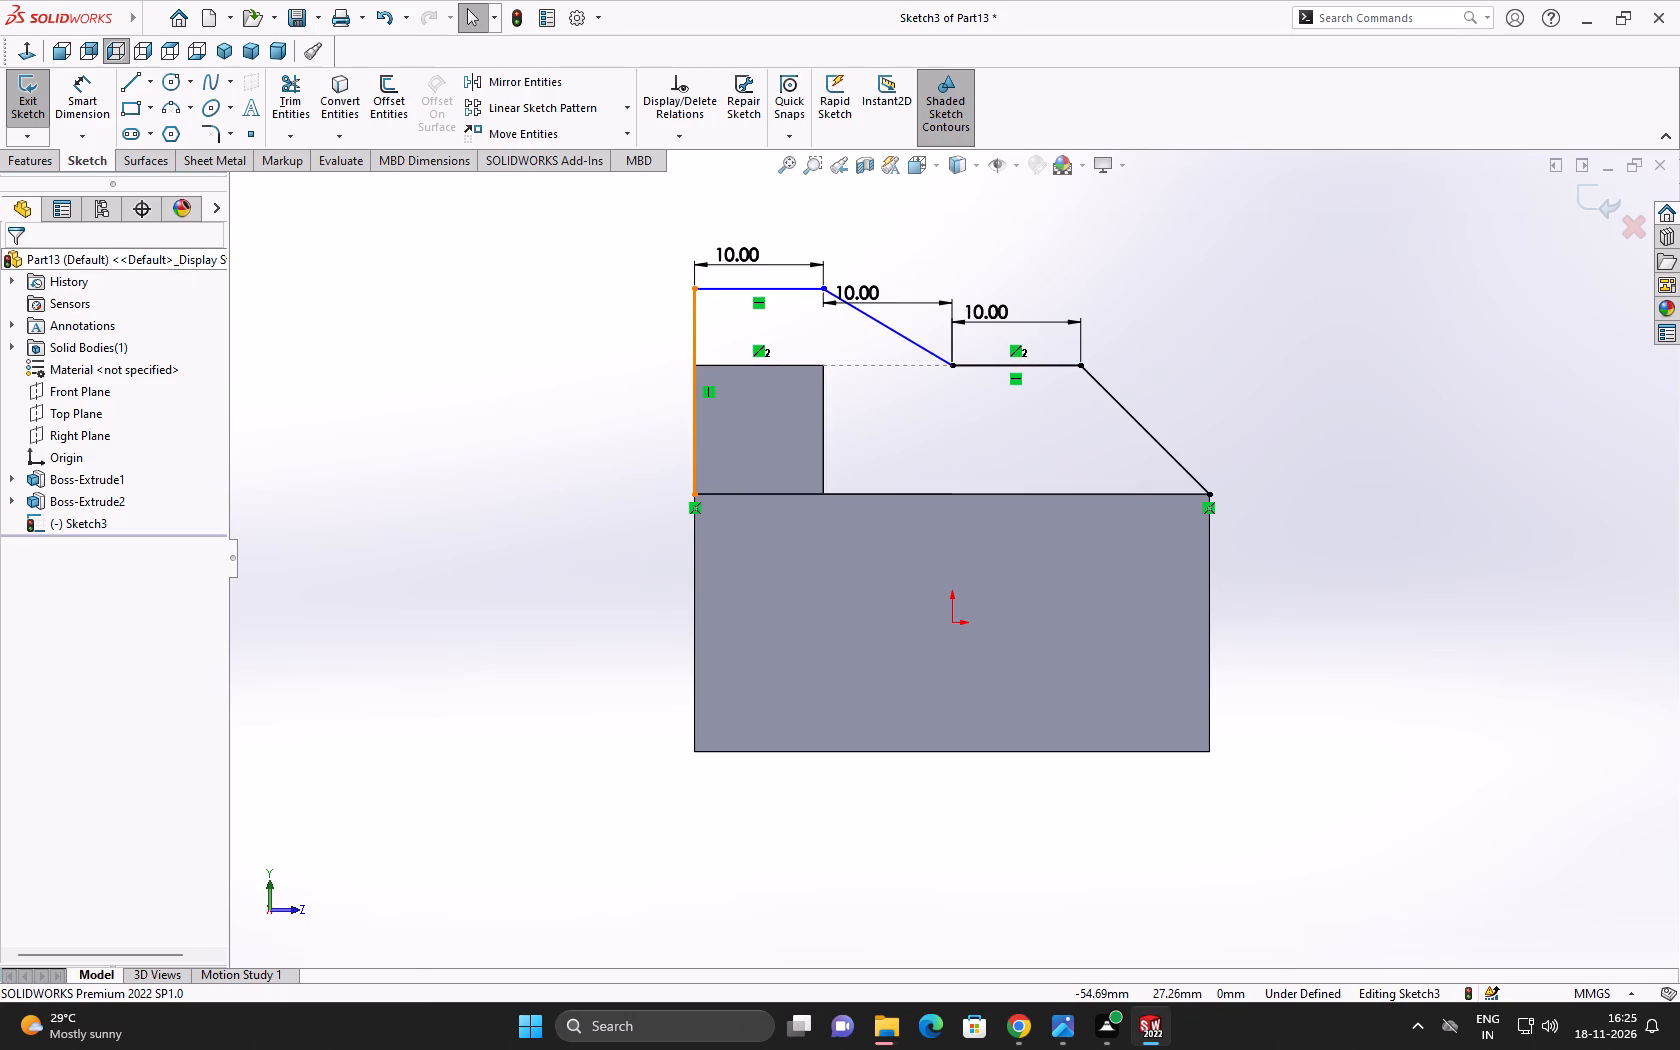
left_click(81, 101)
left_click(692, 359)
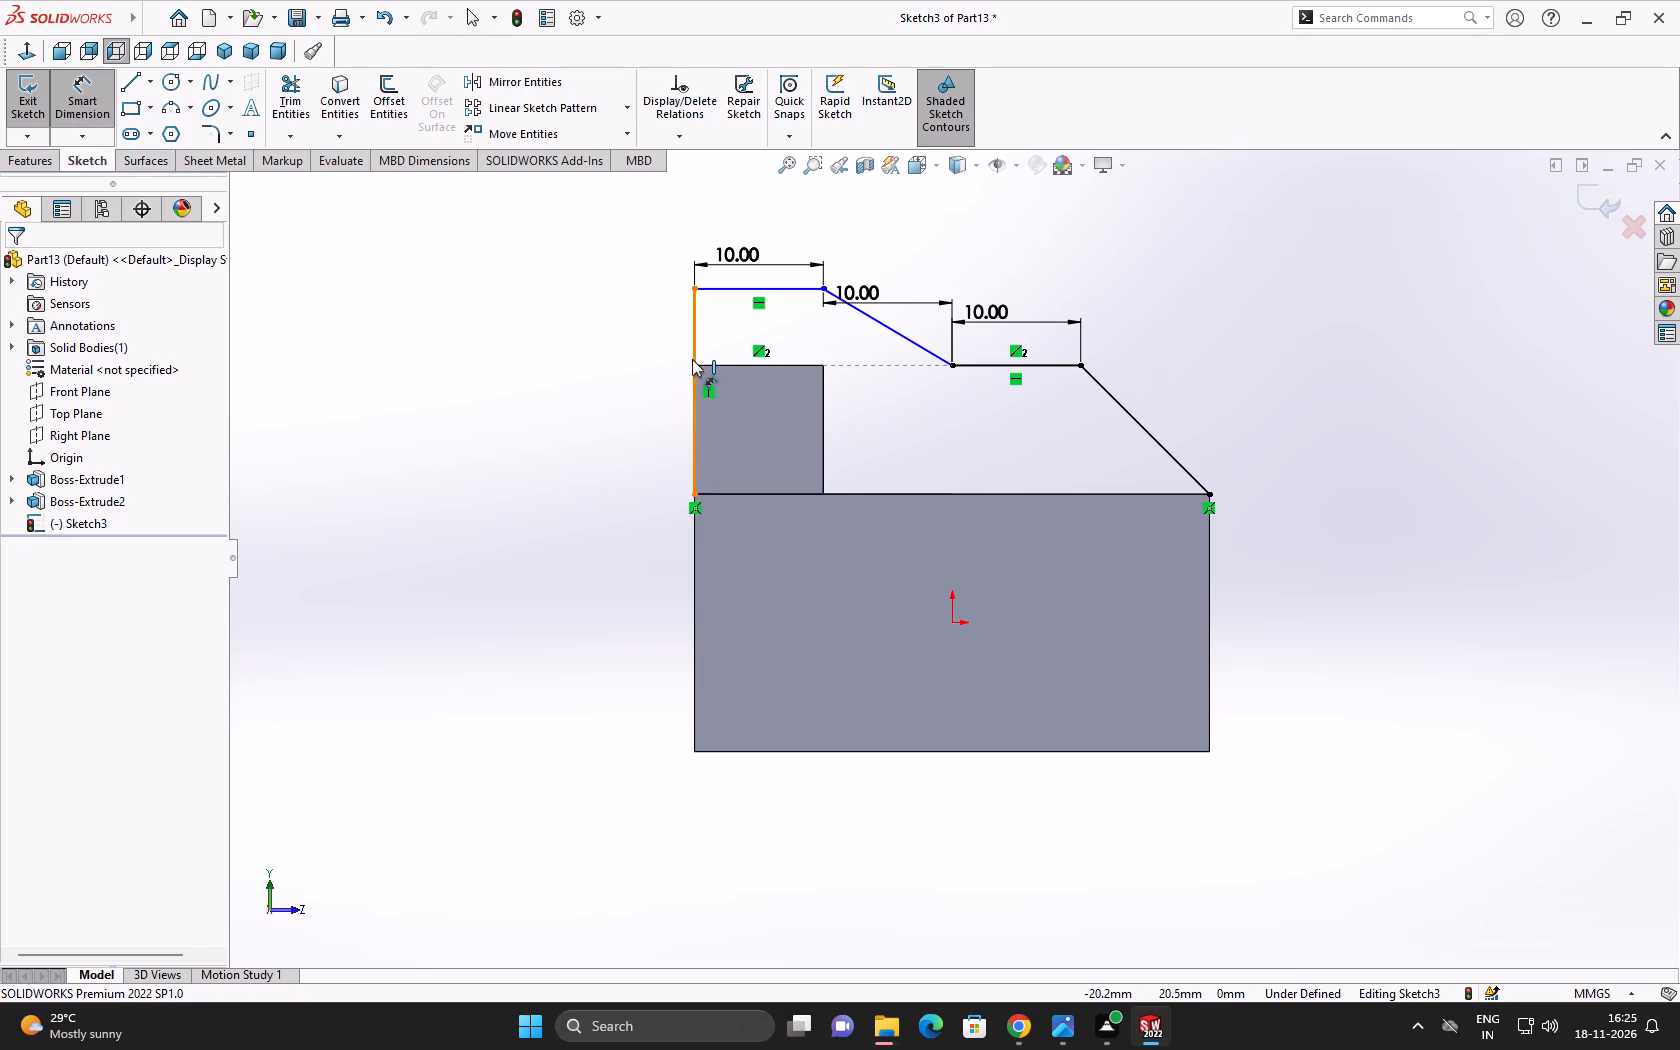
left_click(593, 374)
type("20")
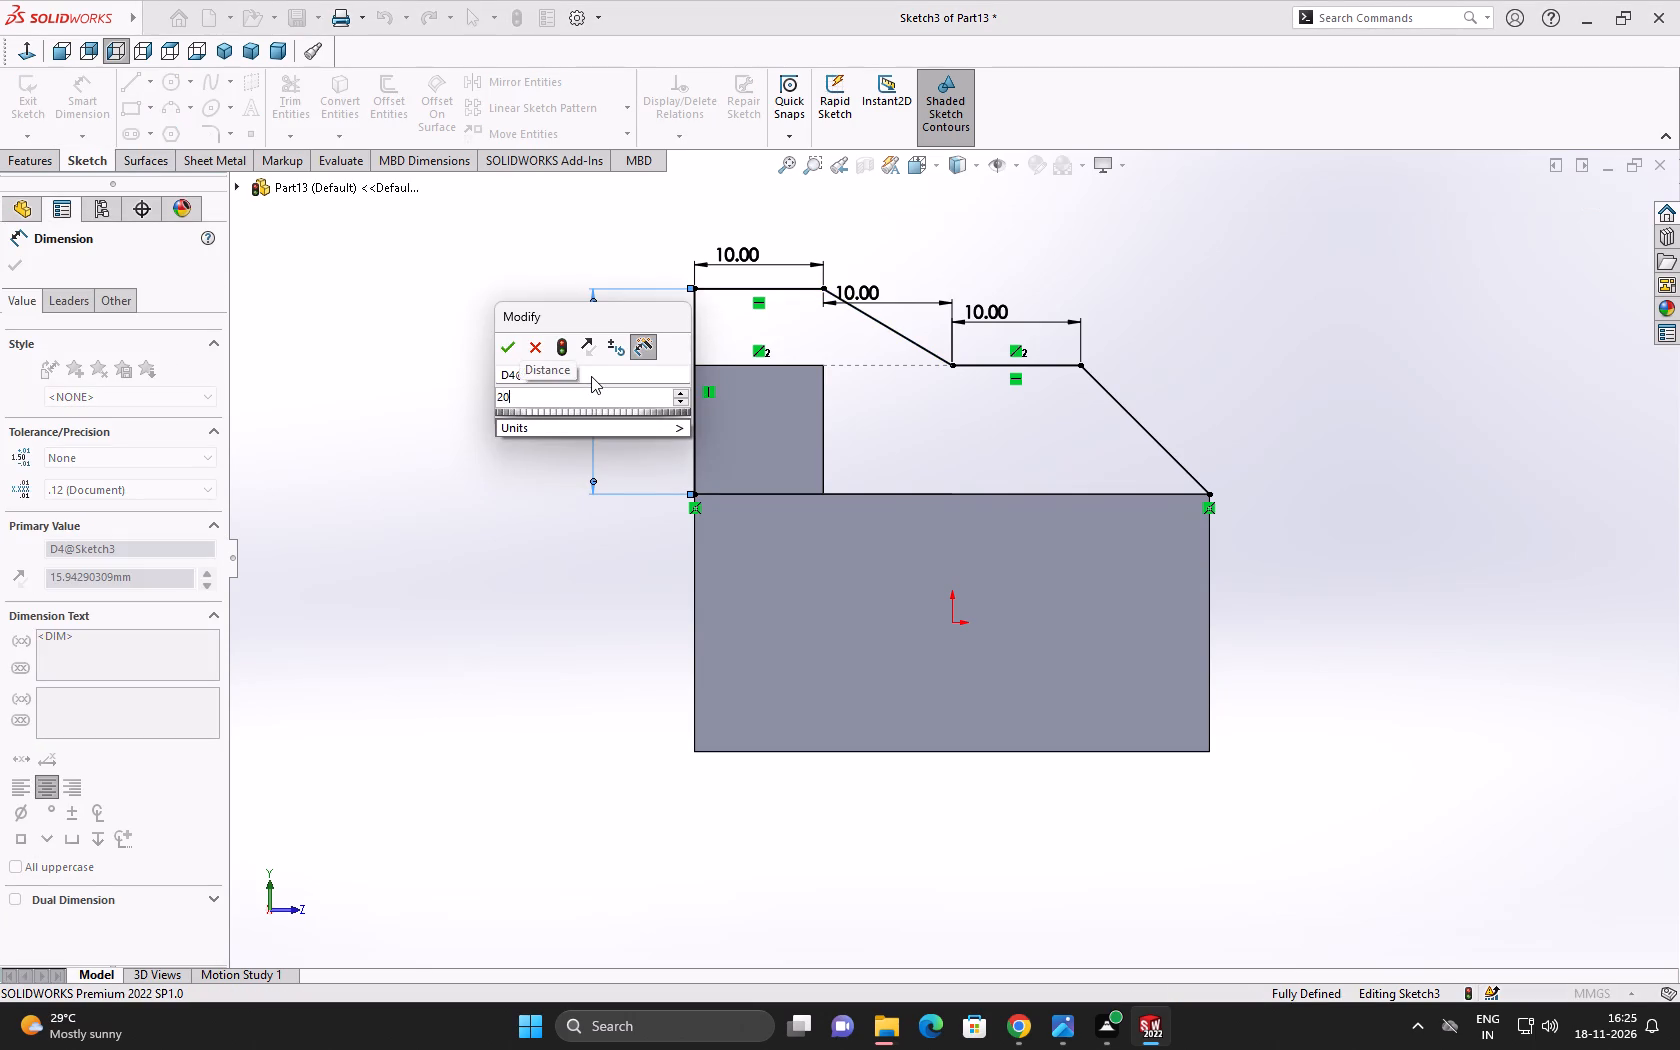
left_click(505, 344)
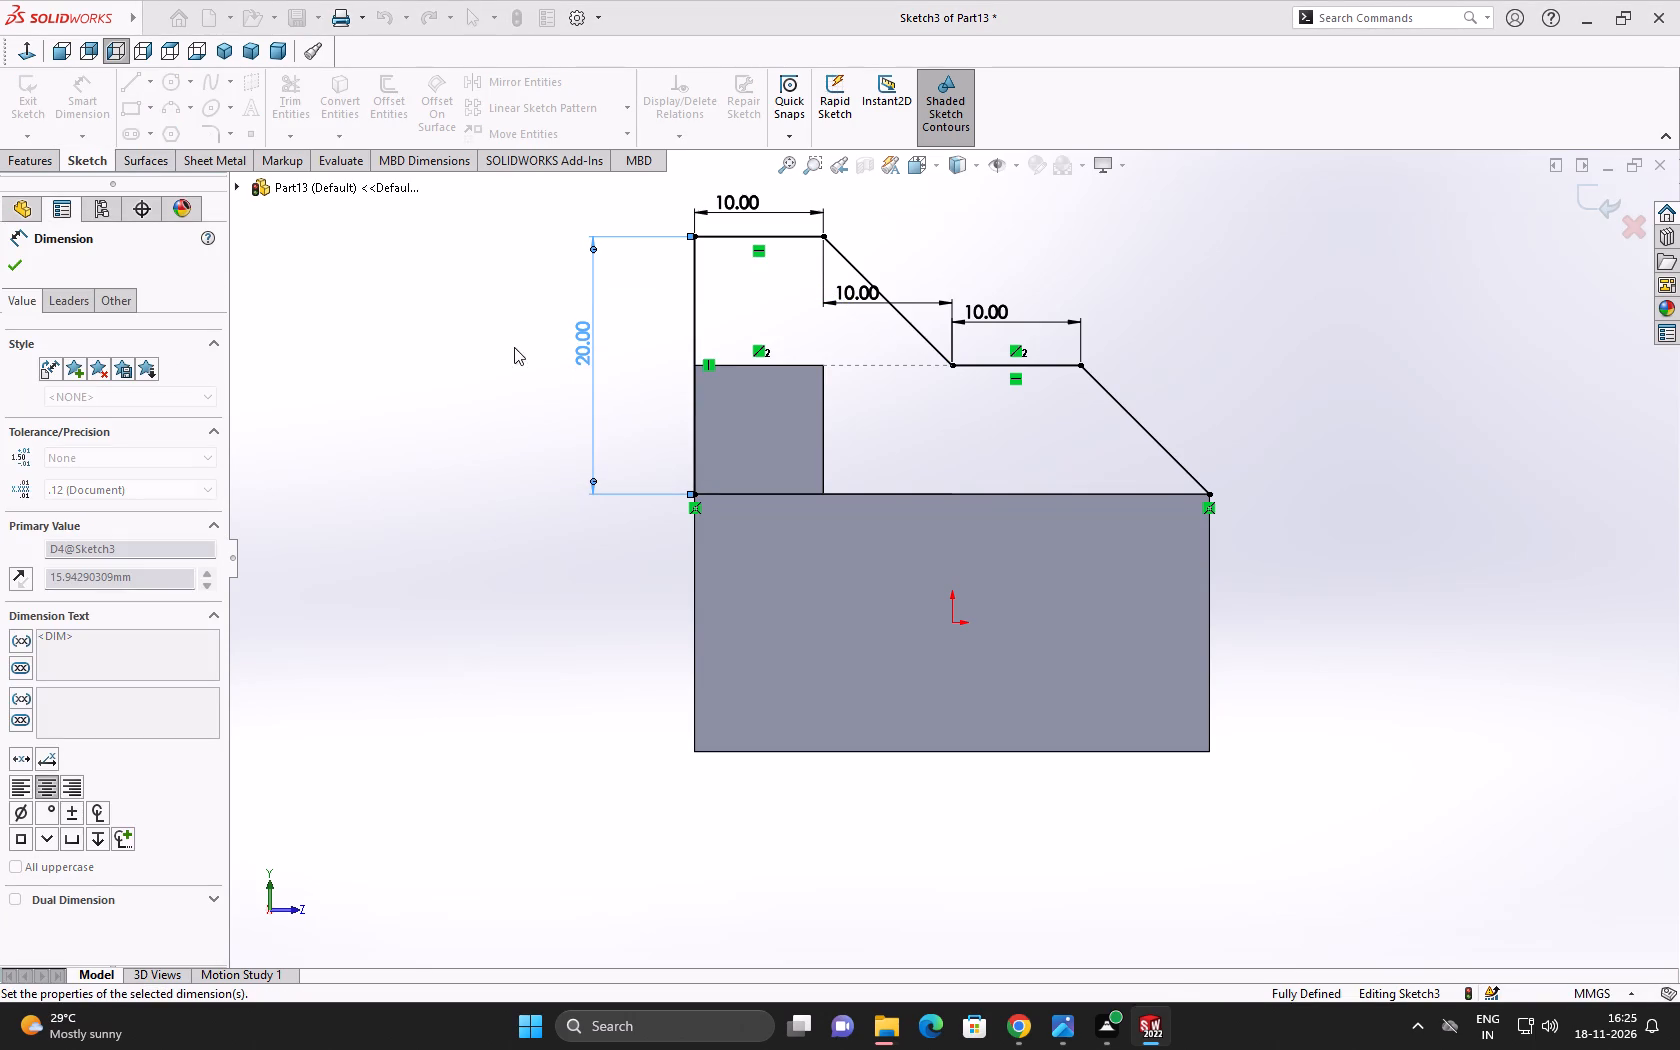
left_click(393, 339)
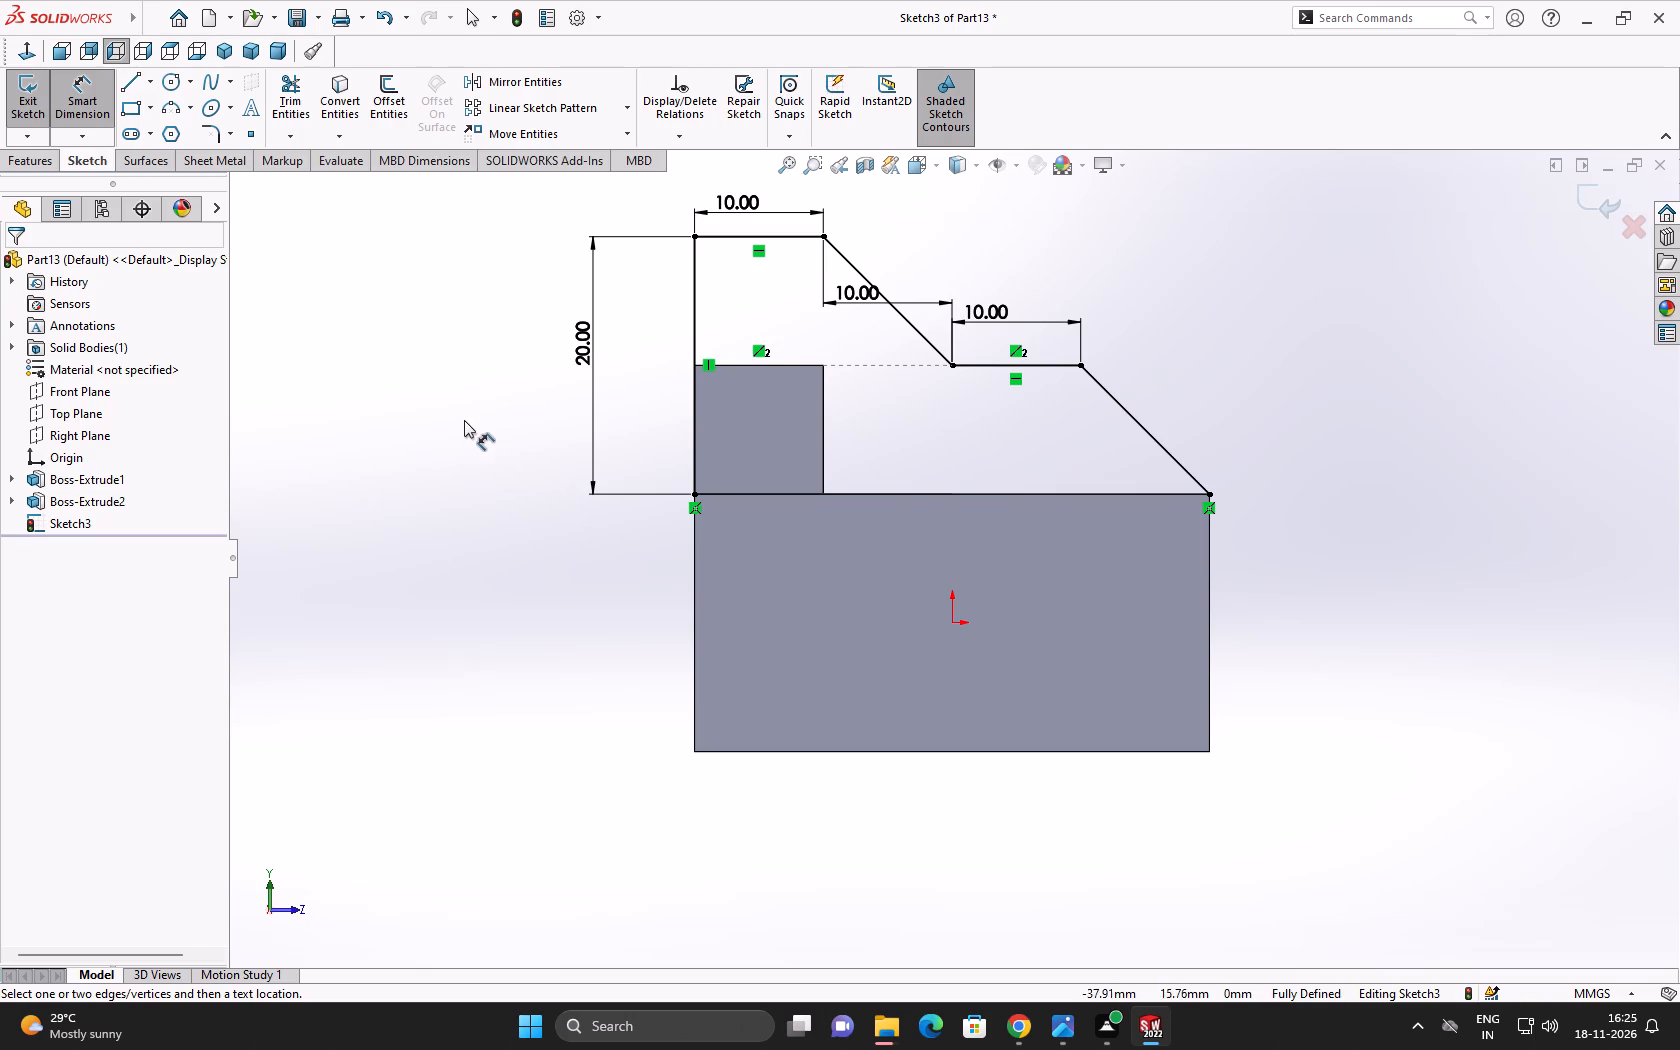
Close the profile by converting the top edge of the block's side face into a sketch line.
middle_click_drag(396, 356, 360, 434)
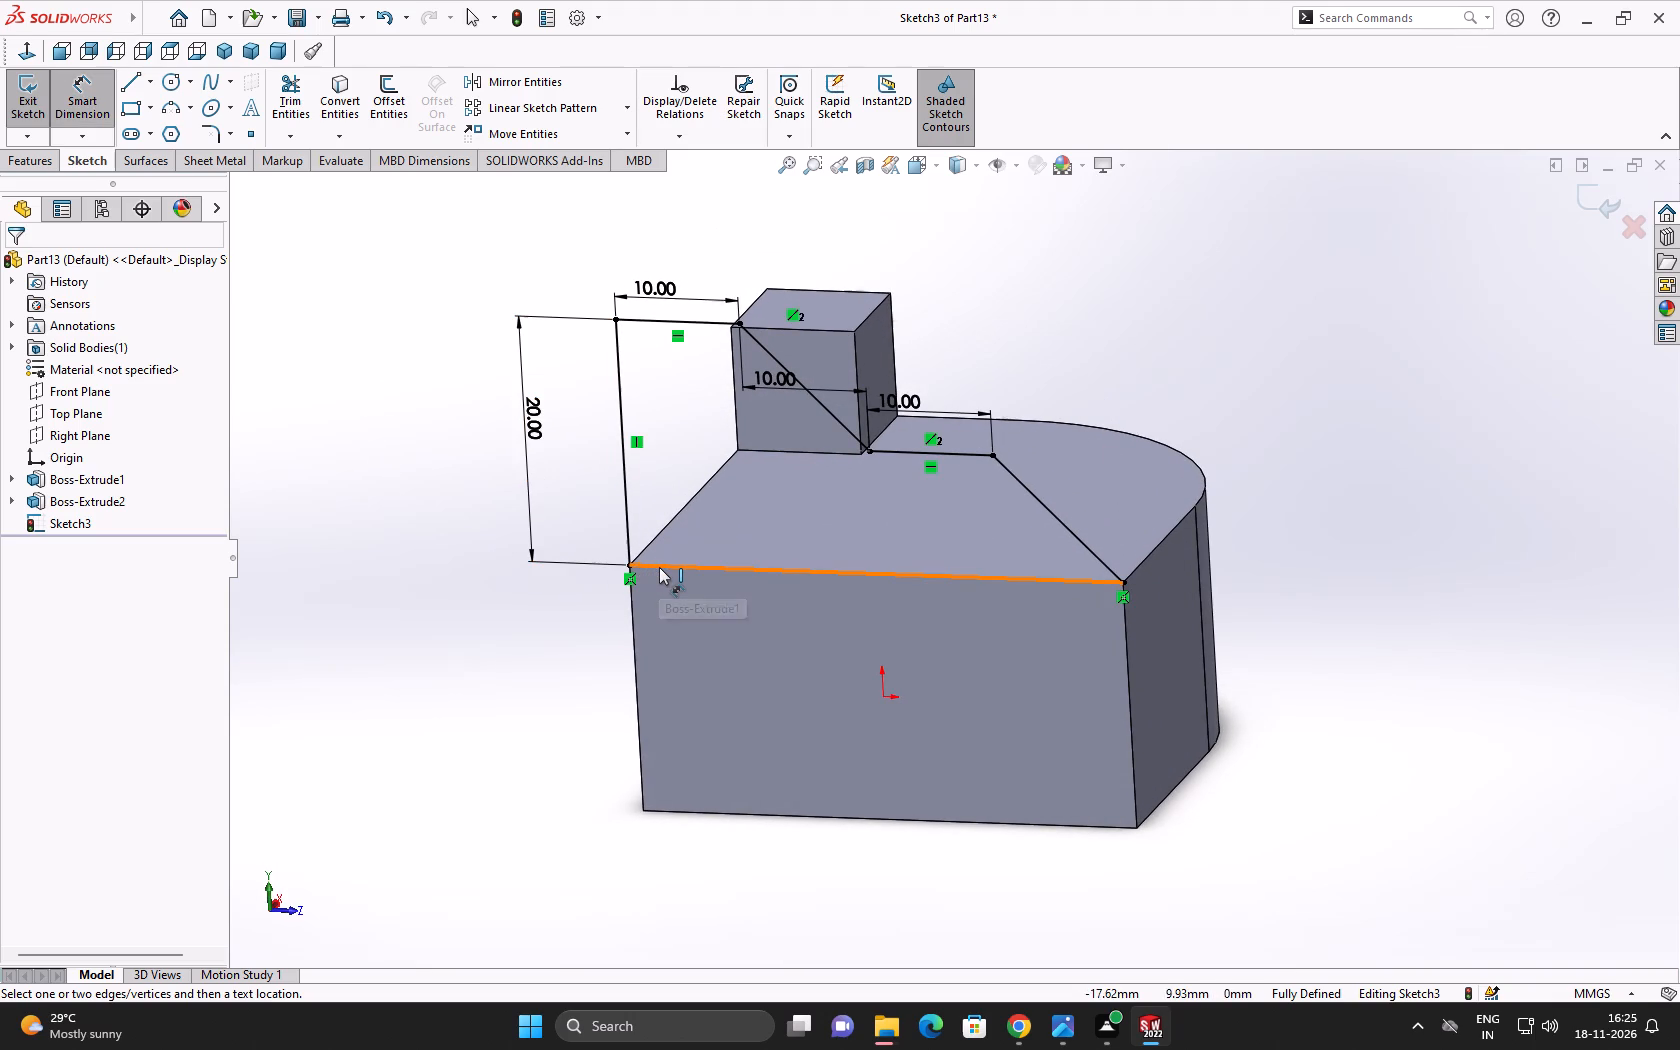
left_click(91, 97)
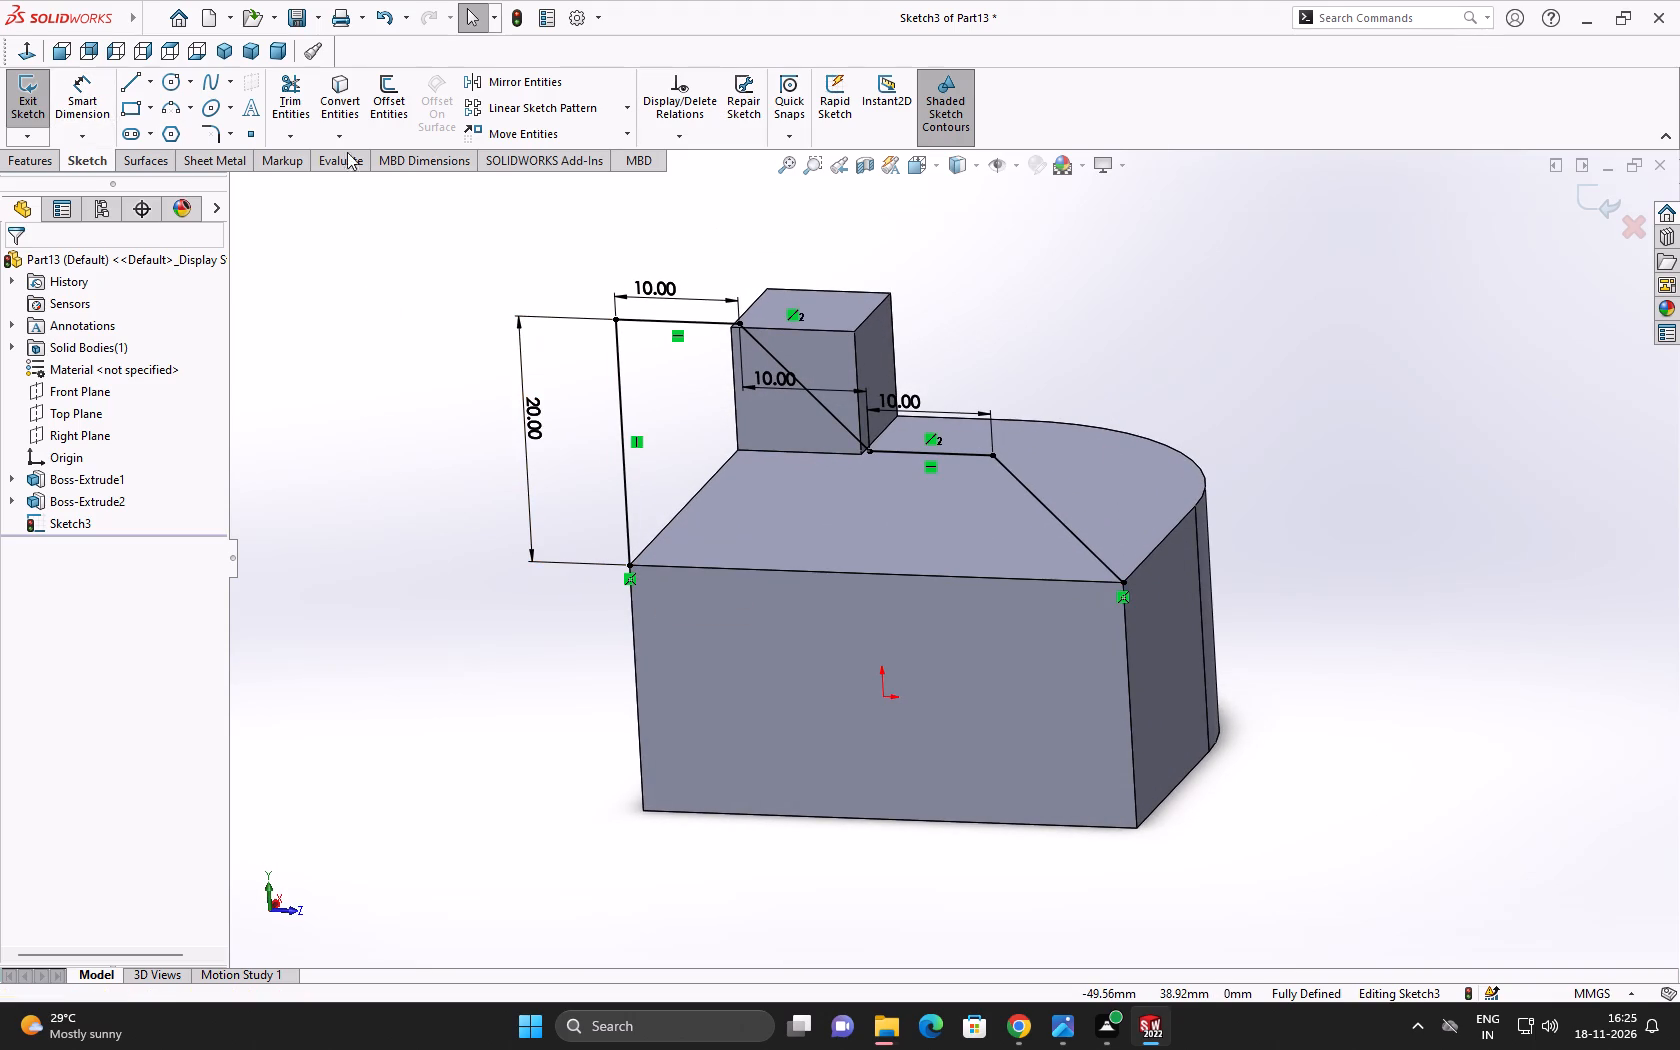
left_click(690, 566)
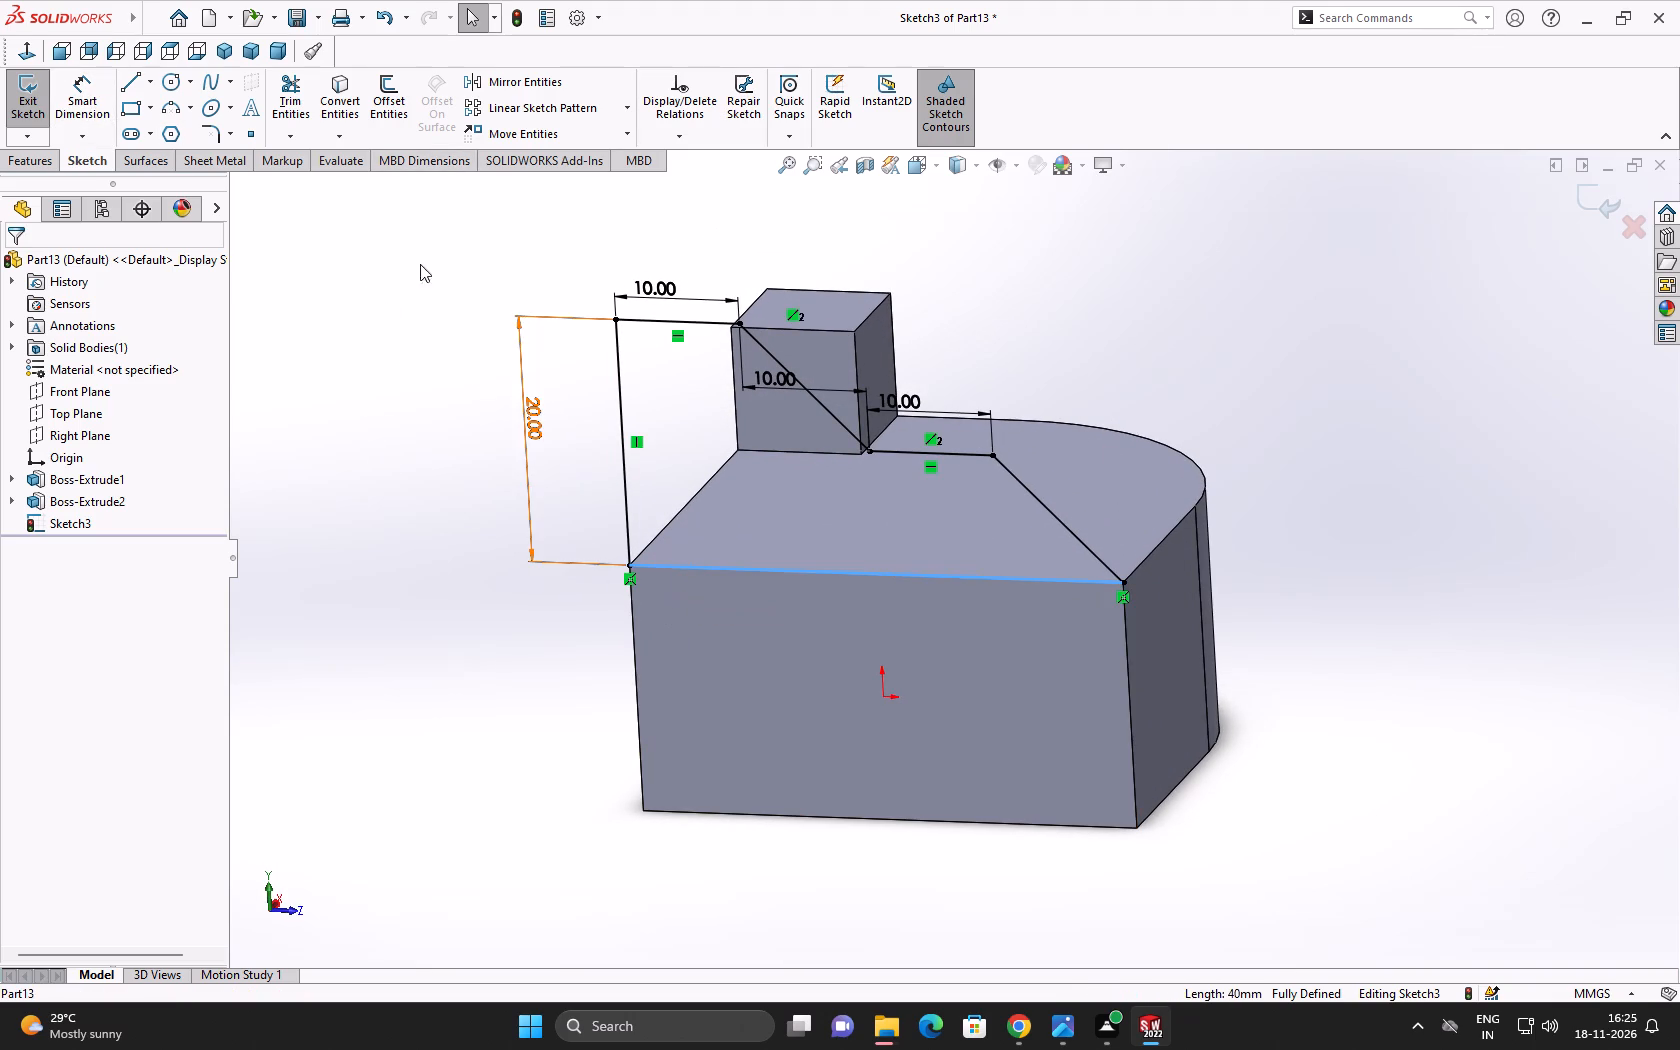
left_click(351, 118)
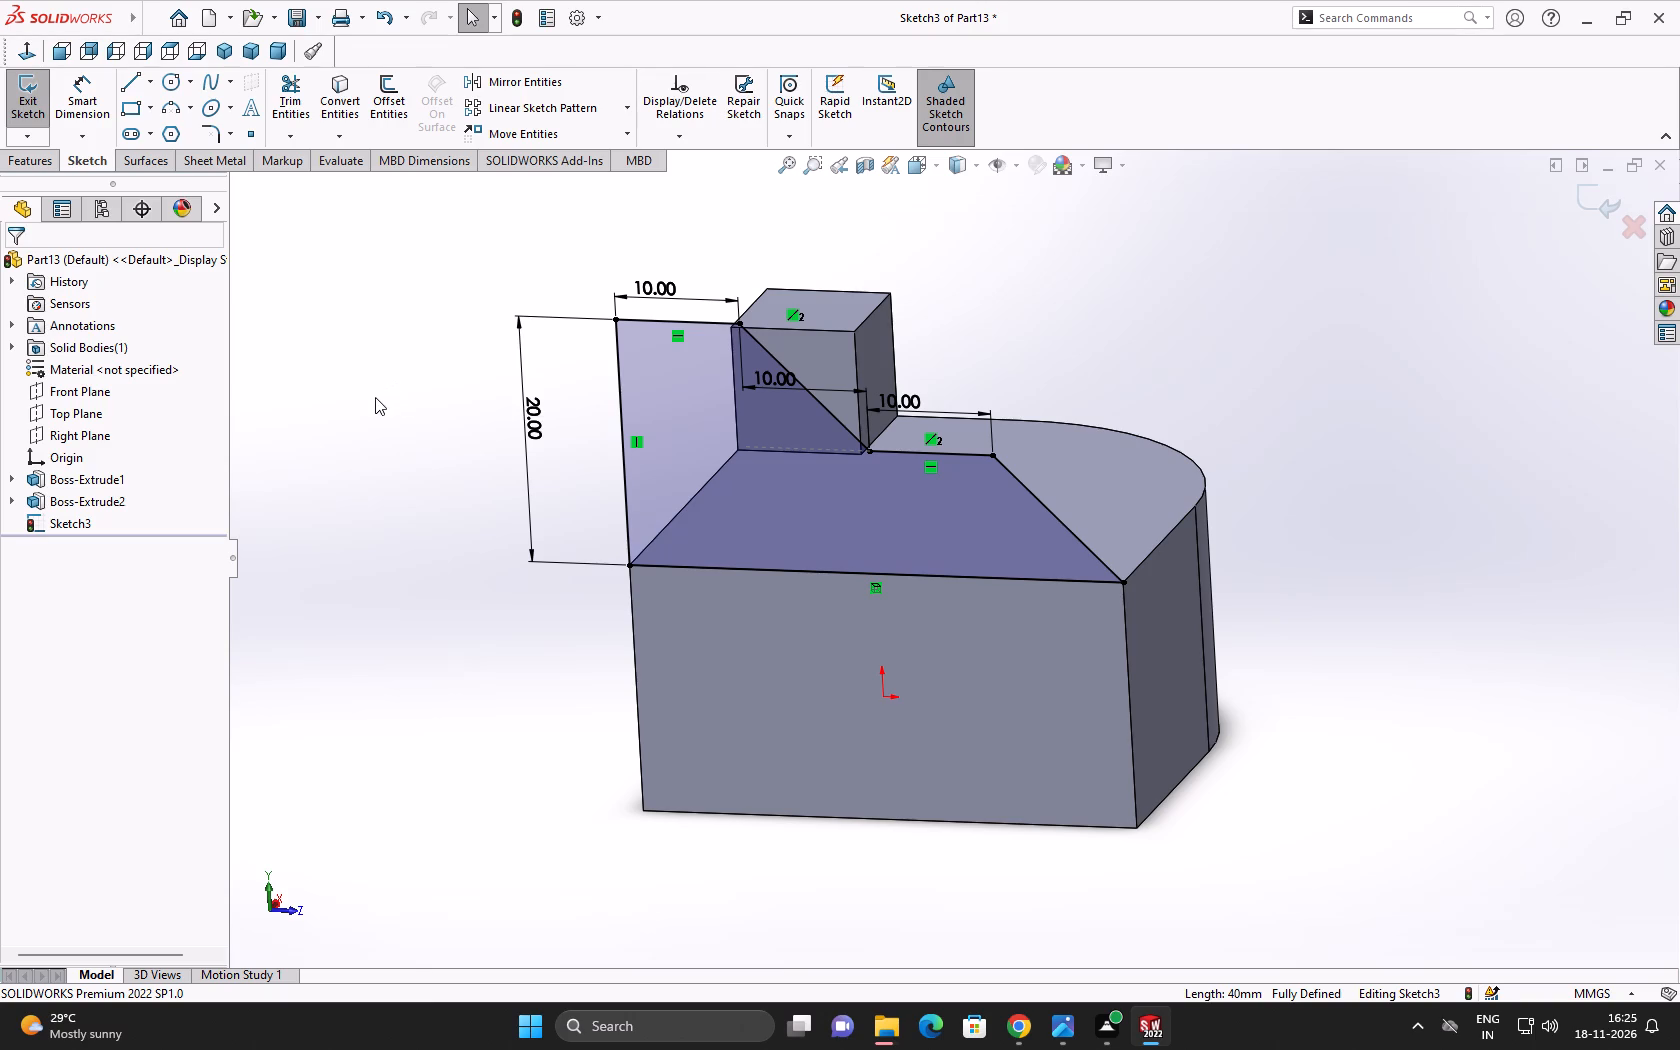
Extrude the closed stepped profile 10 mm blind in the reversed direction, over the block's top, merged with the body.
left_click(2, 158)
left_click(27, 113)
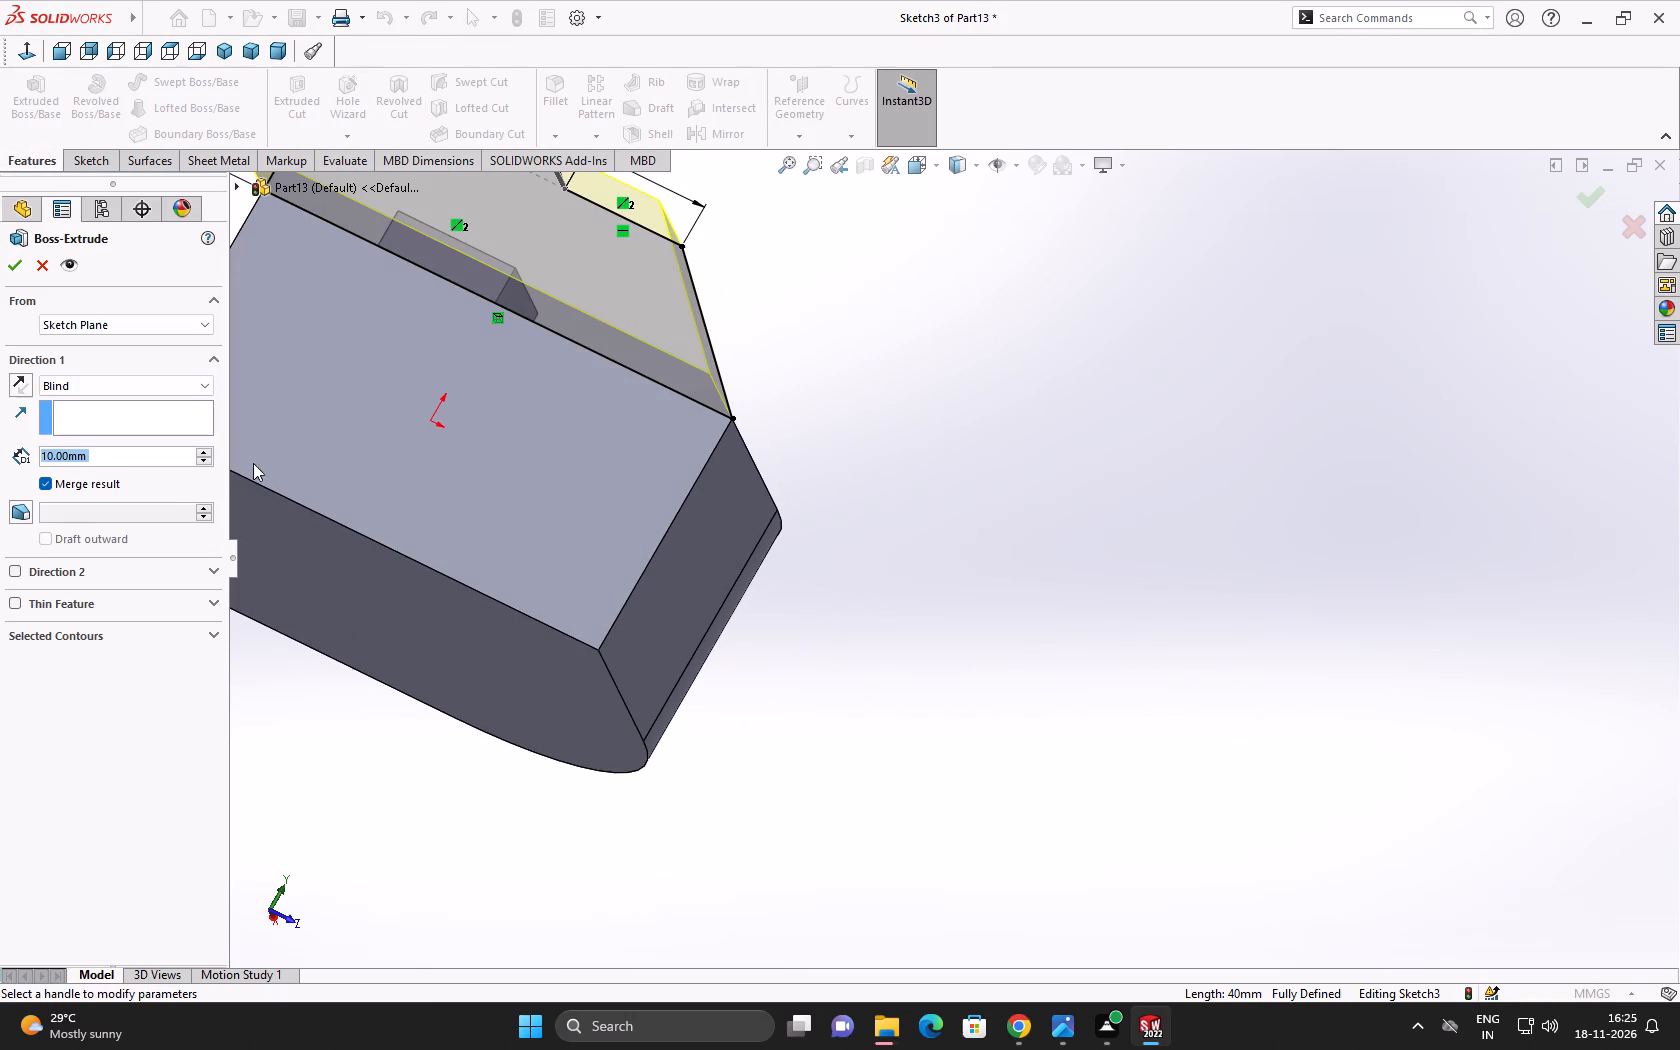
left_click(22, 383)
middle_click_drag(840, 403, 841, 406)
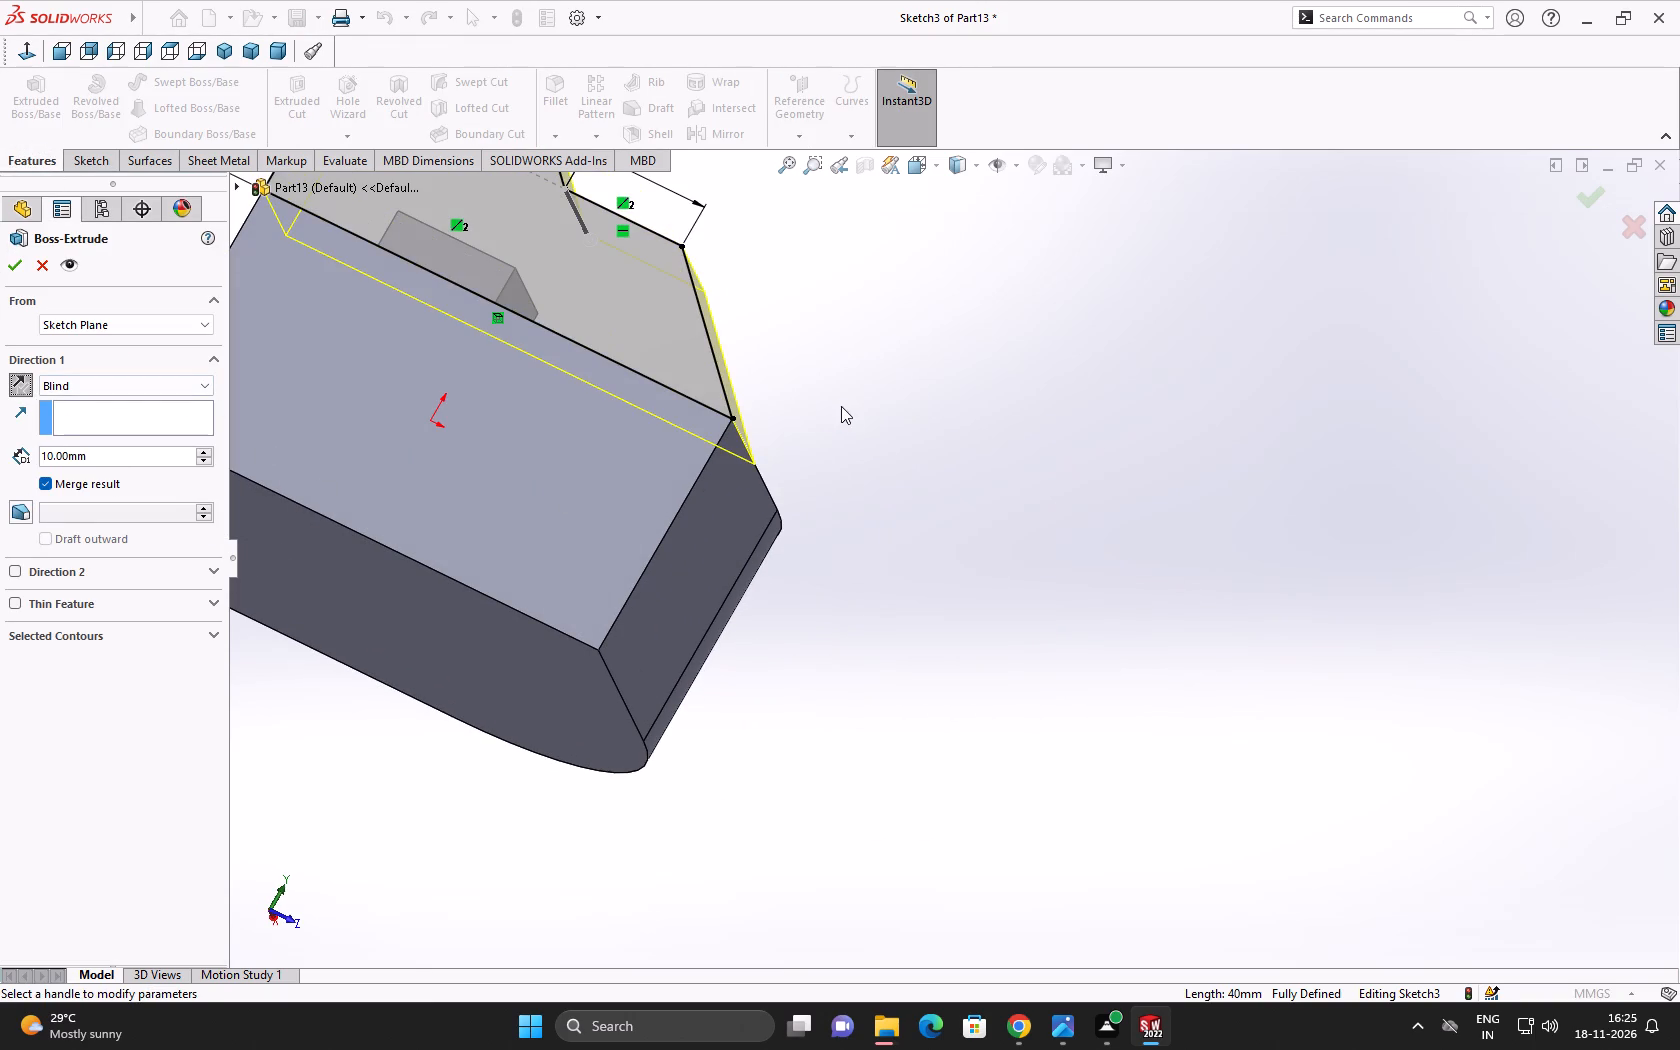
middle_click_drag(841, 406, 762, 532)
scroll(752, 521, "up", 3)
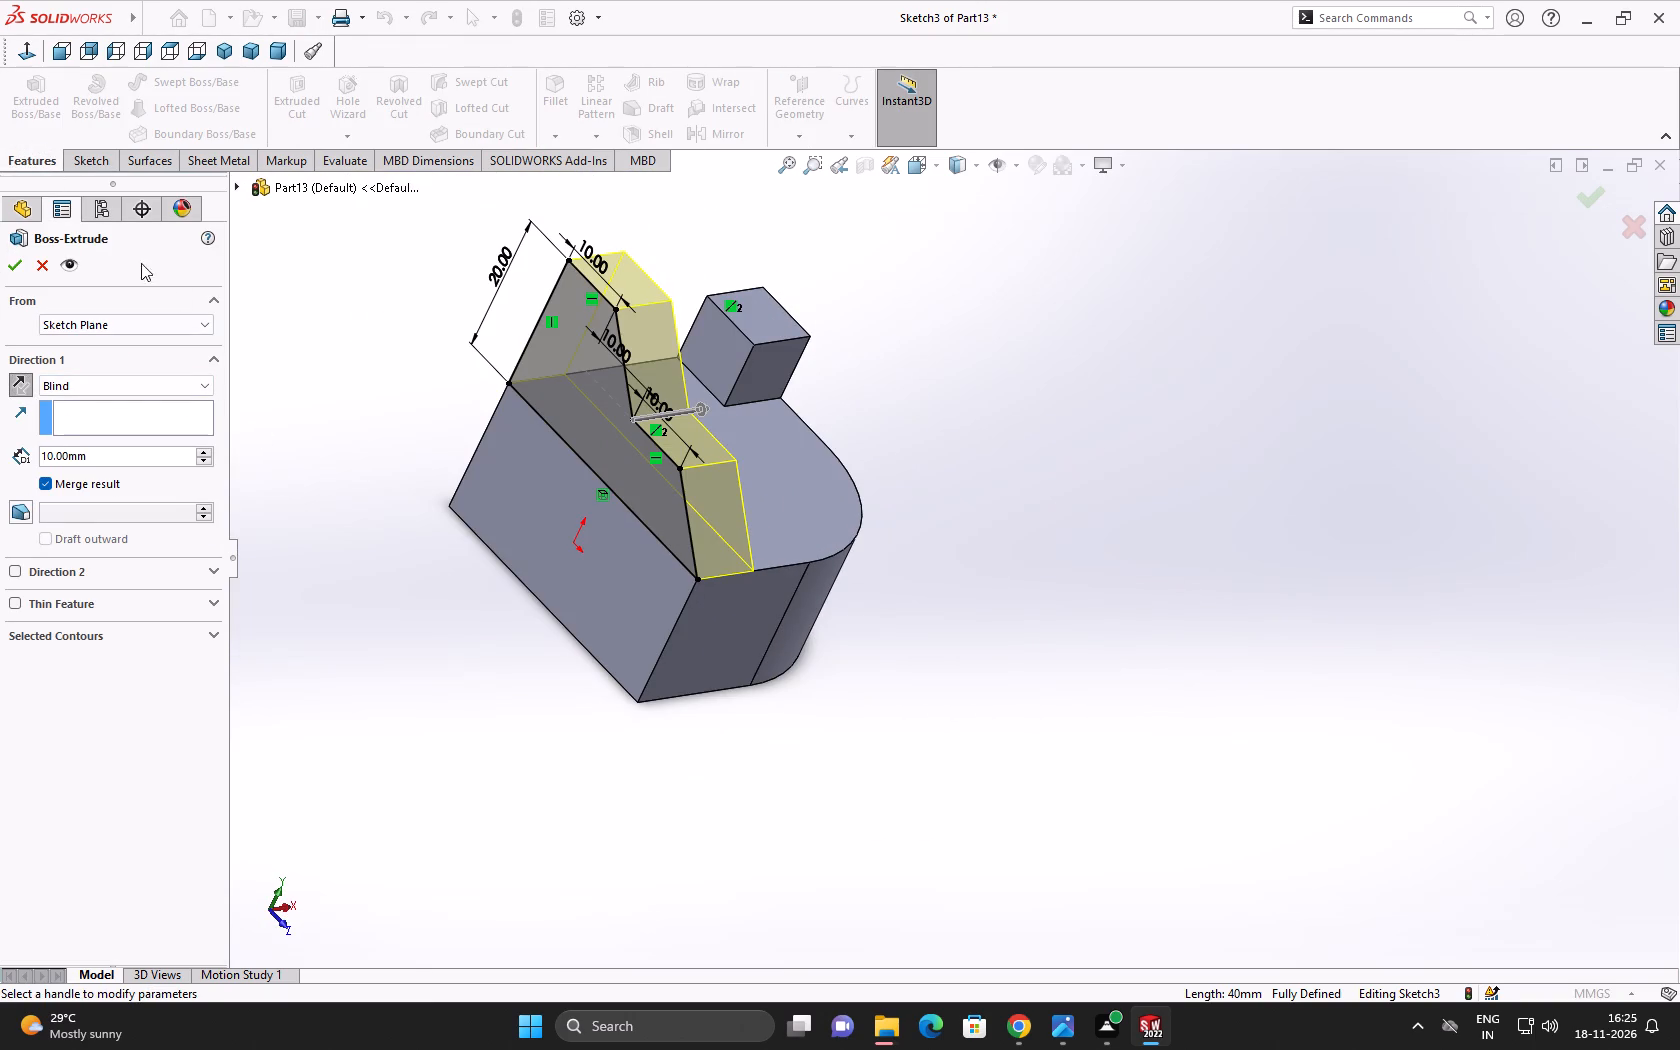
left_click(14, 265)
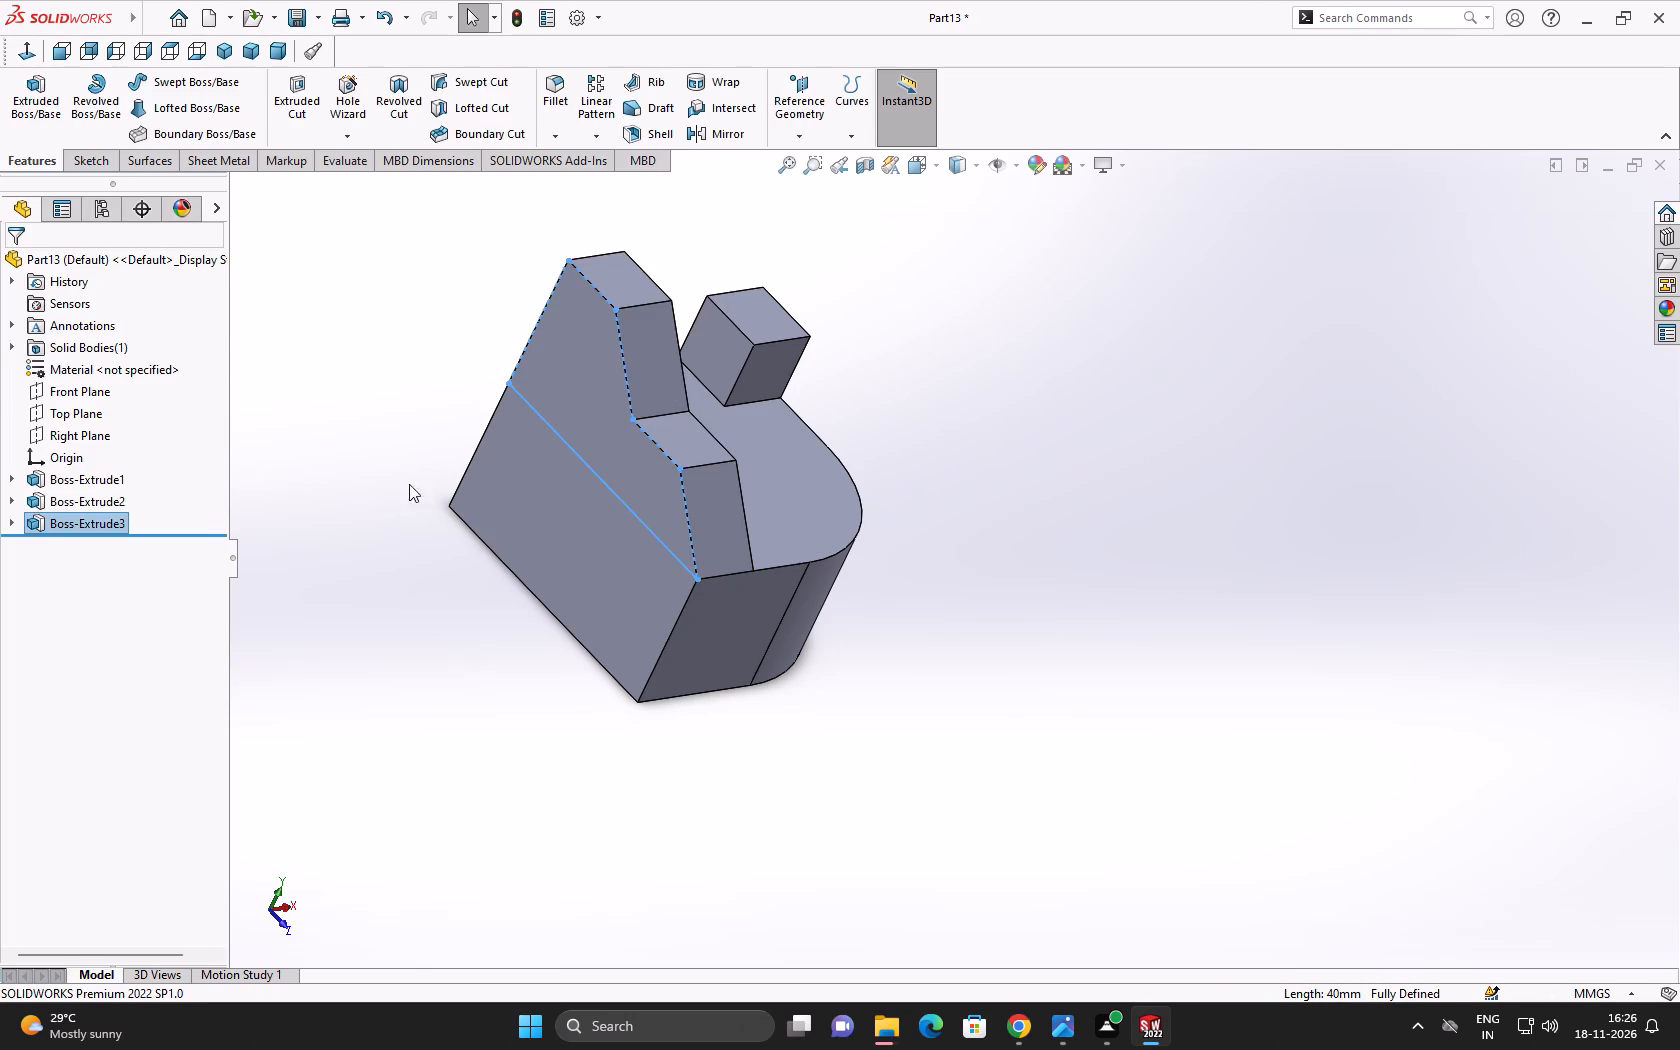
left_click(404, 465)
Open a new sketch on the flat U-shaped face shared by the block, the small boss and the stepped extrusion.
middle_click_drag(353, 418, 492, 660)
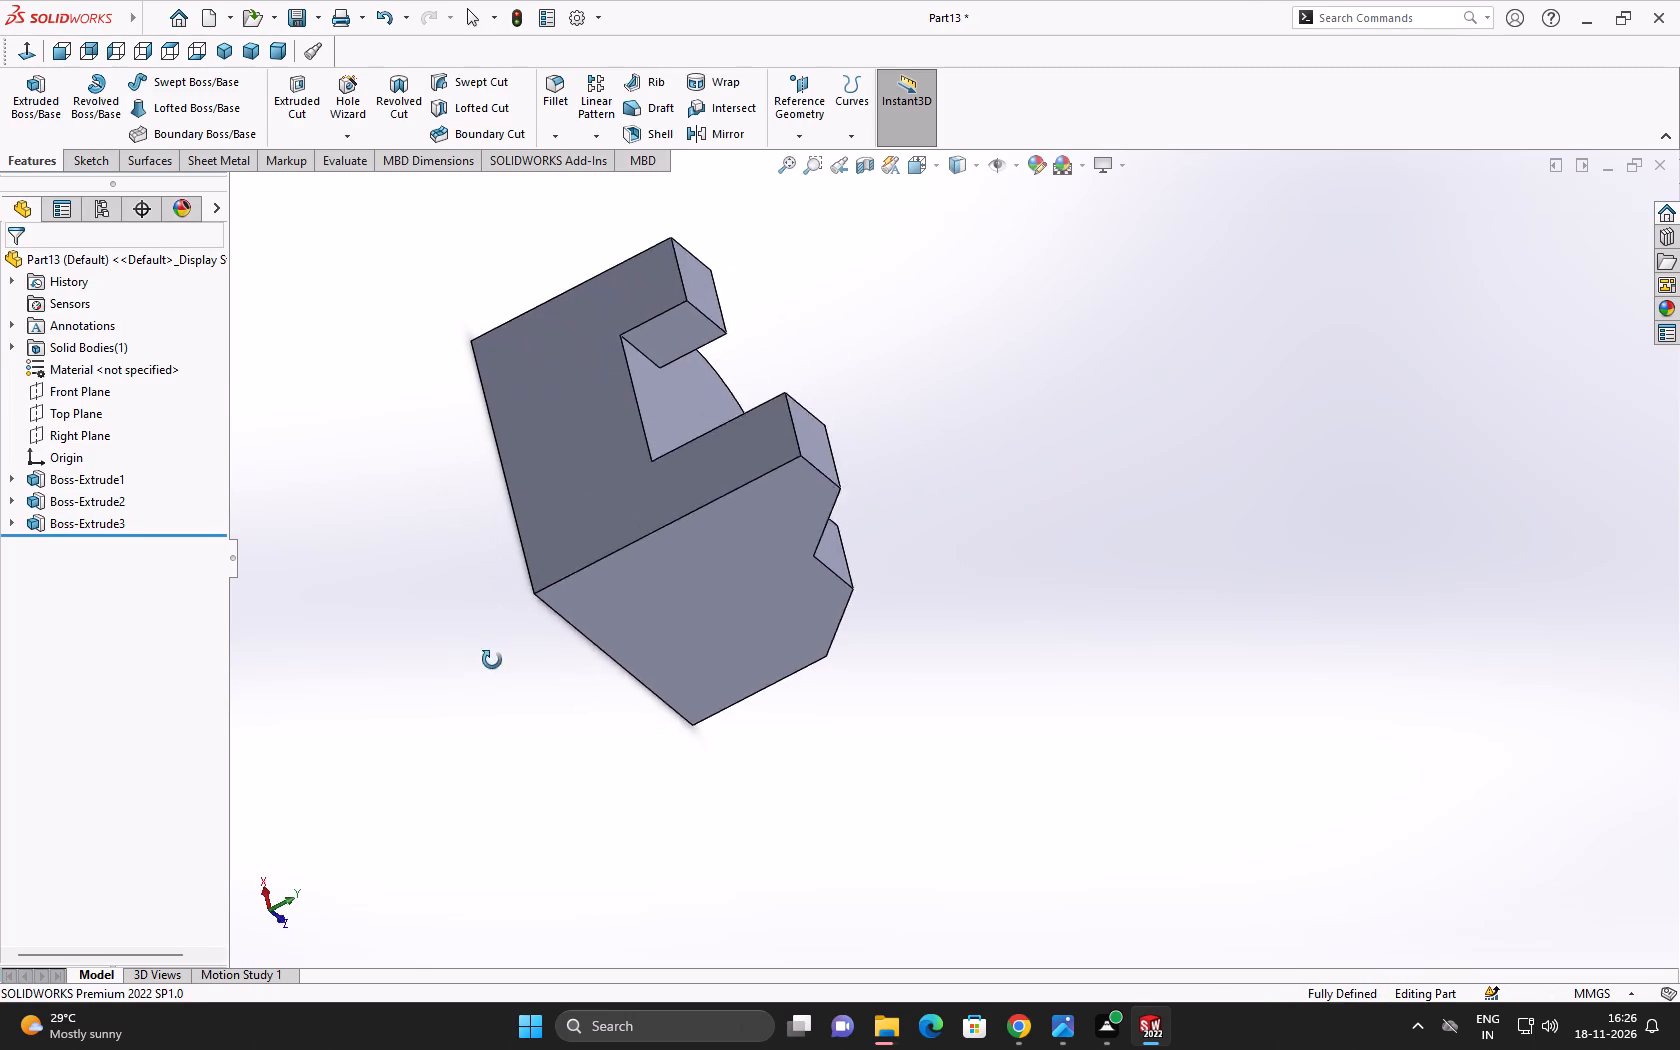
middle_click_drag(492, 660, 494, 717)
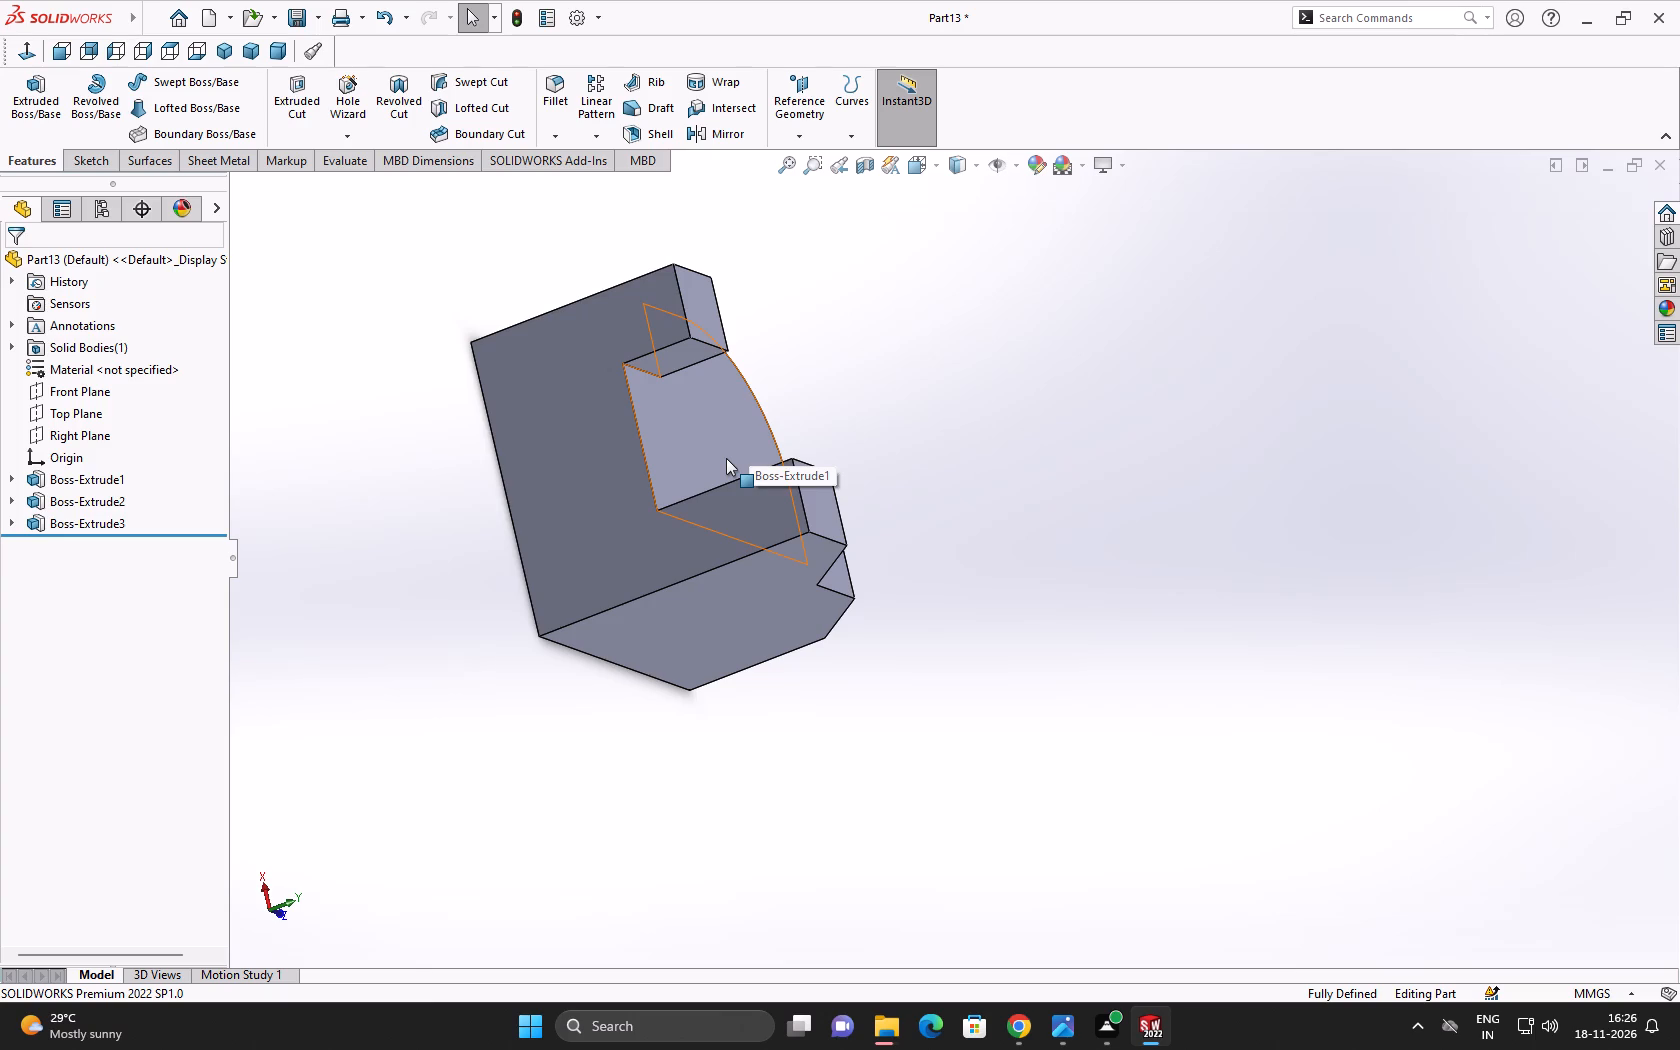
left_click(742, 511)
left_click(829, 452)
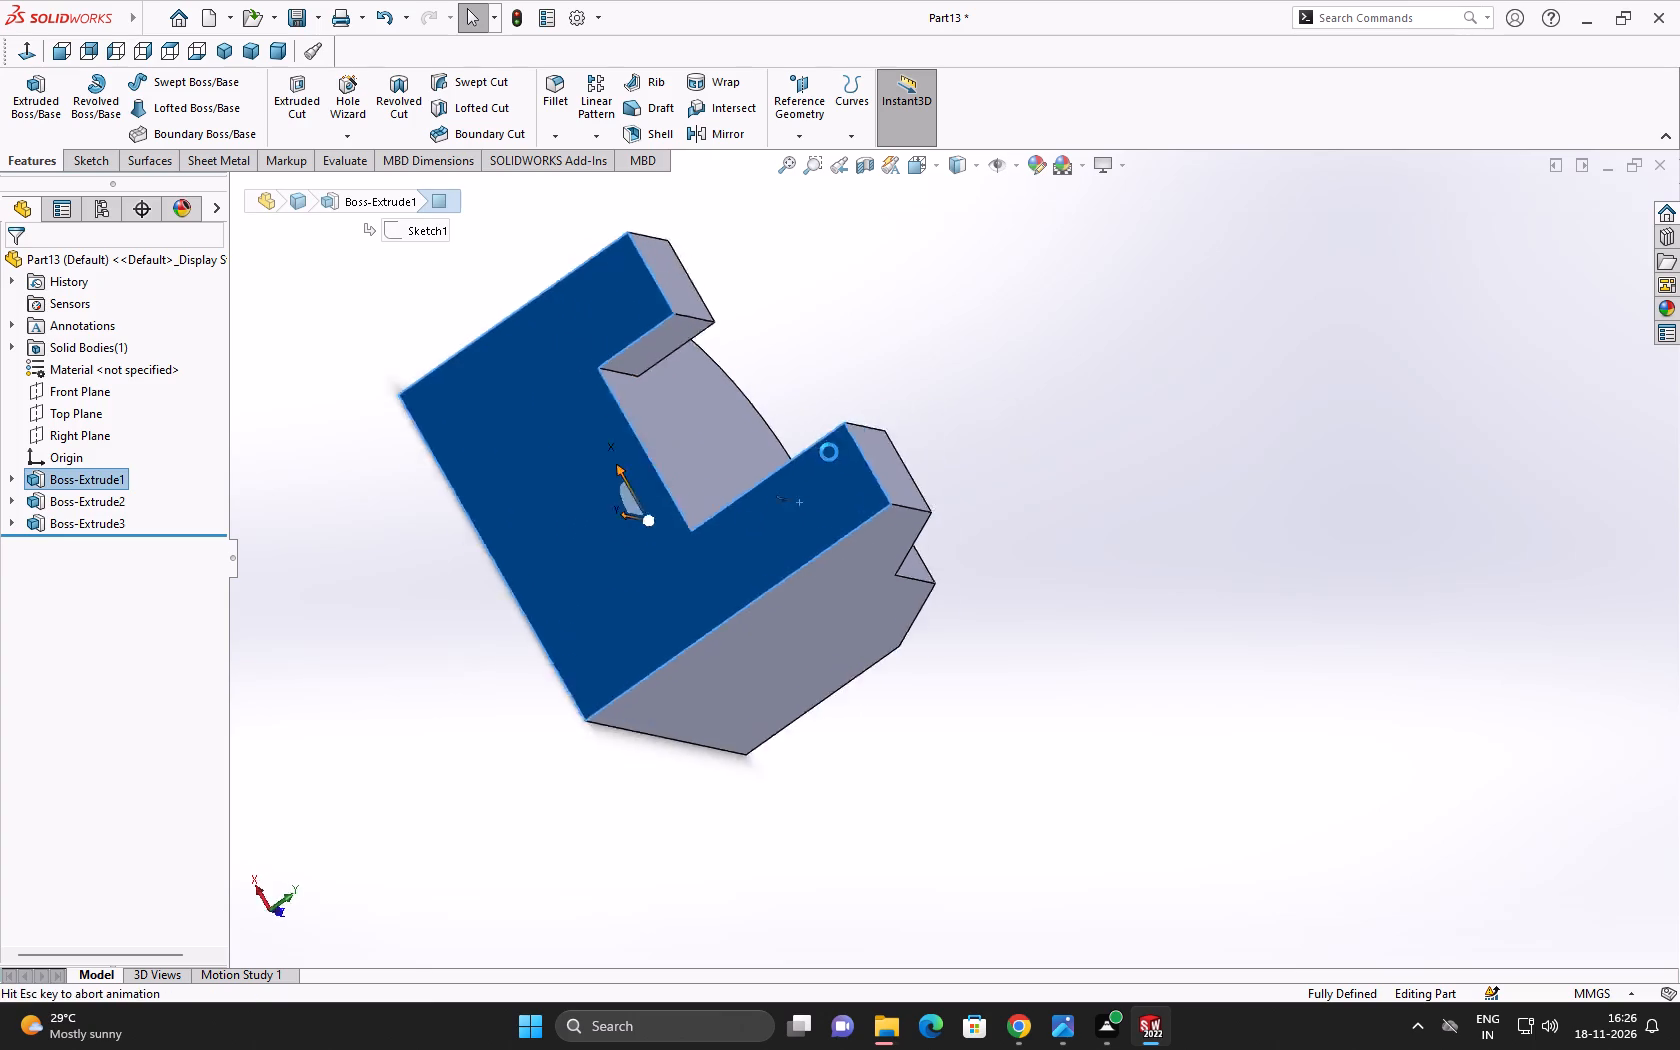
left_click(510, 443)
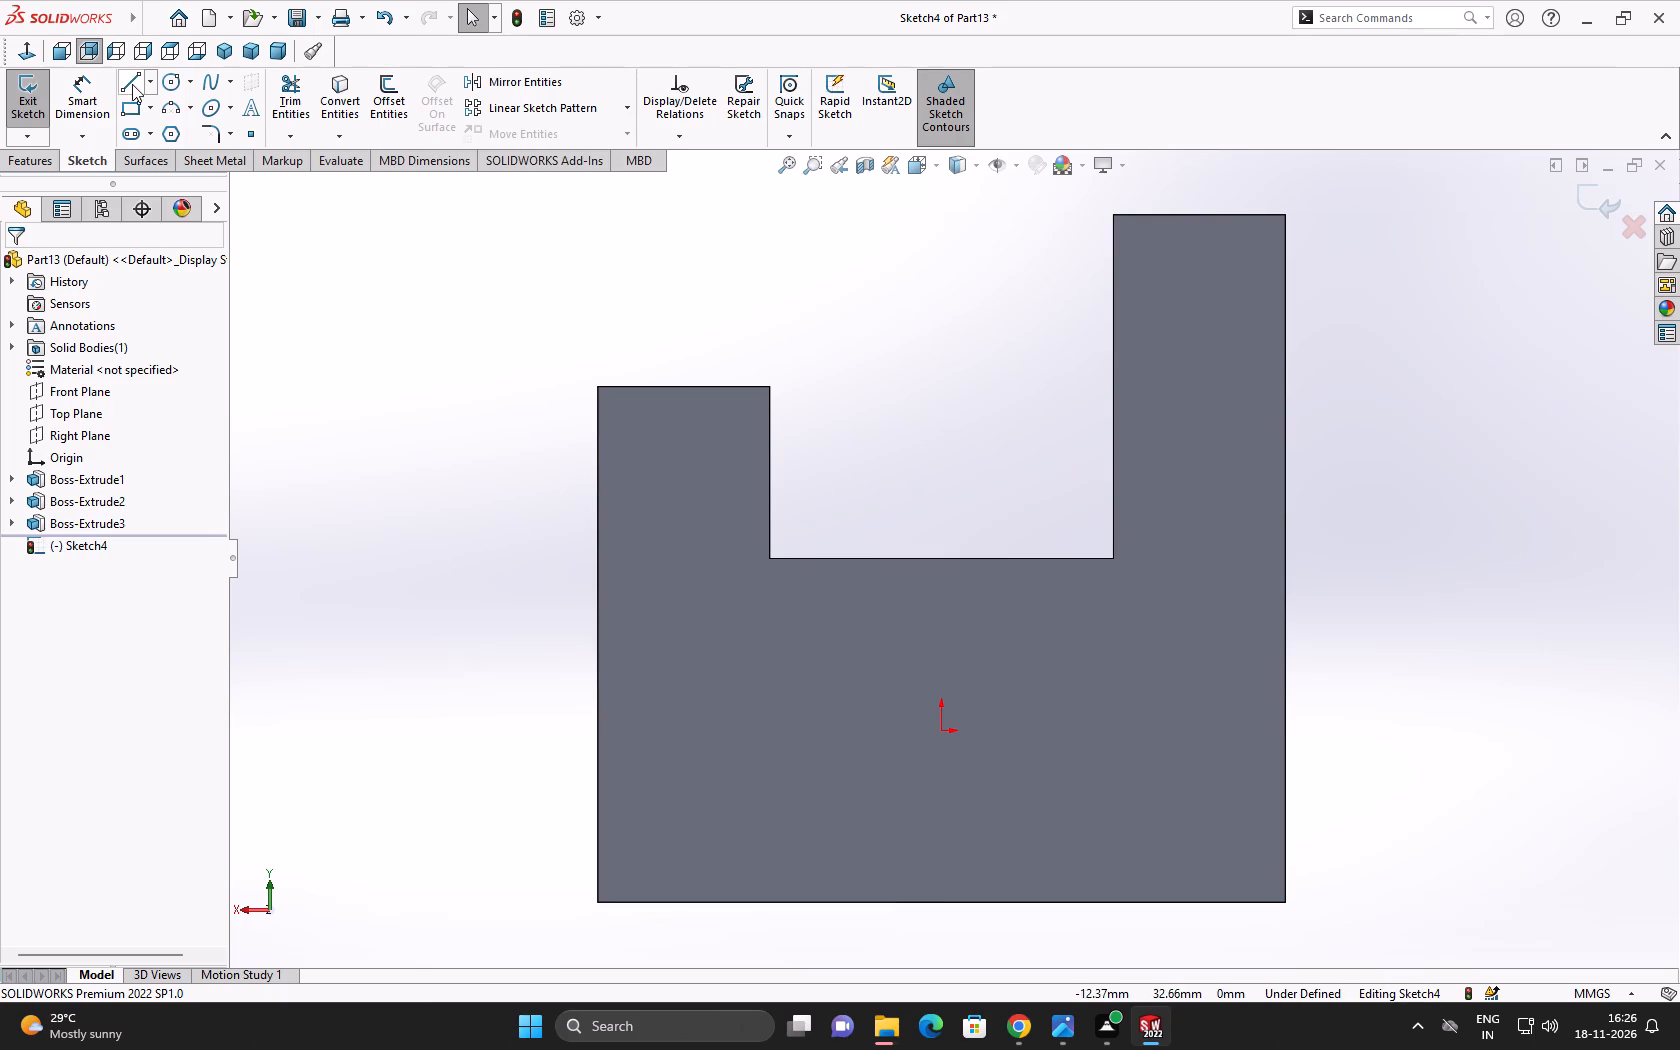
Sketch a 45° line about 14 mm long down from the tall extrusion's inner top corner, continued 10 mm vertically to the block's top edge.
left_click(132, 84)
left_click(1114, 216)
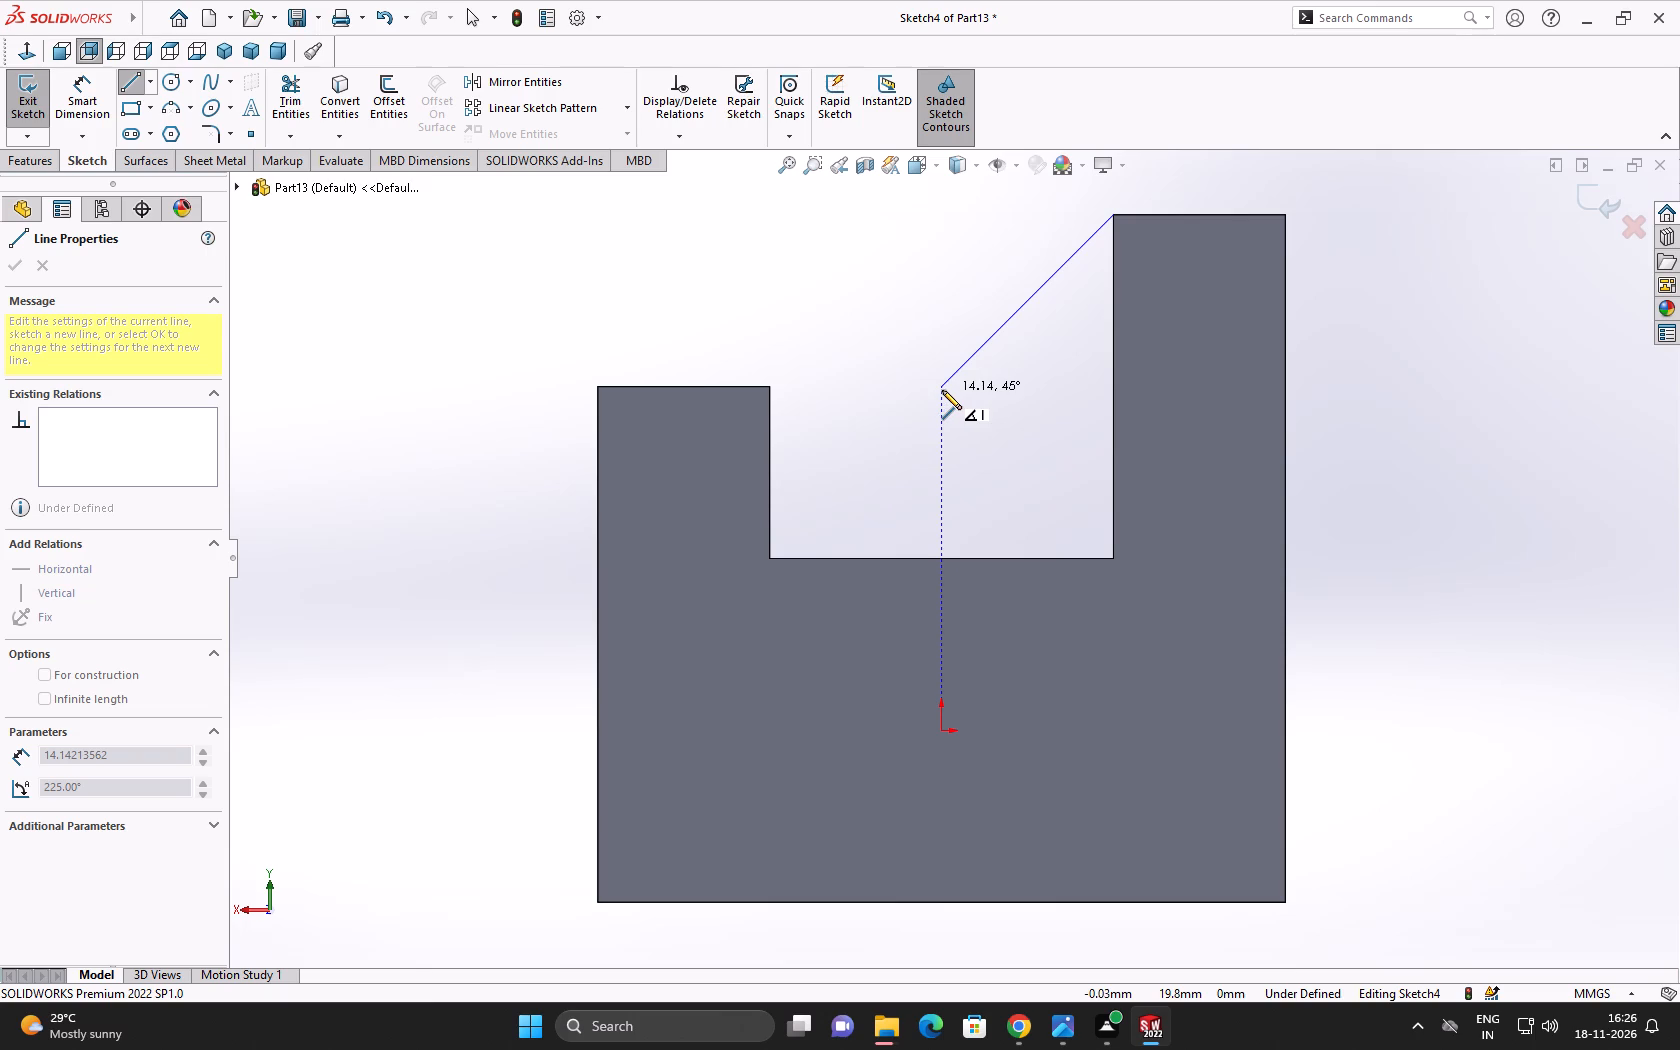
left_click(942, 390)
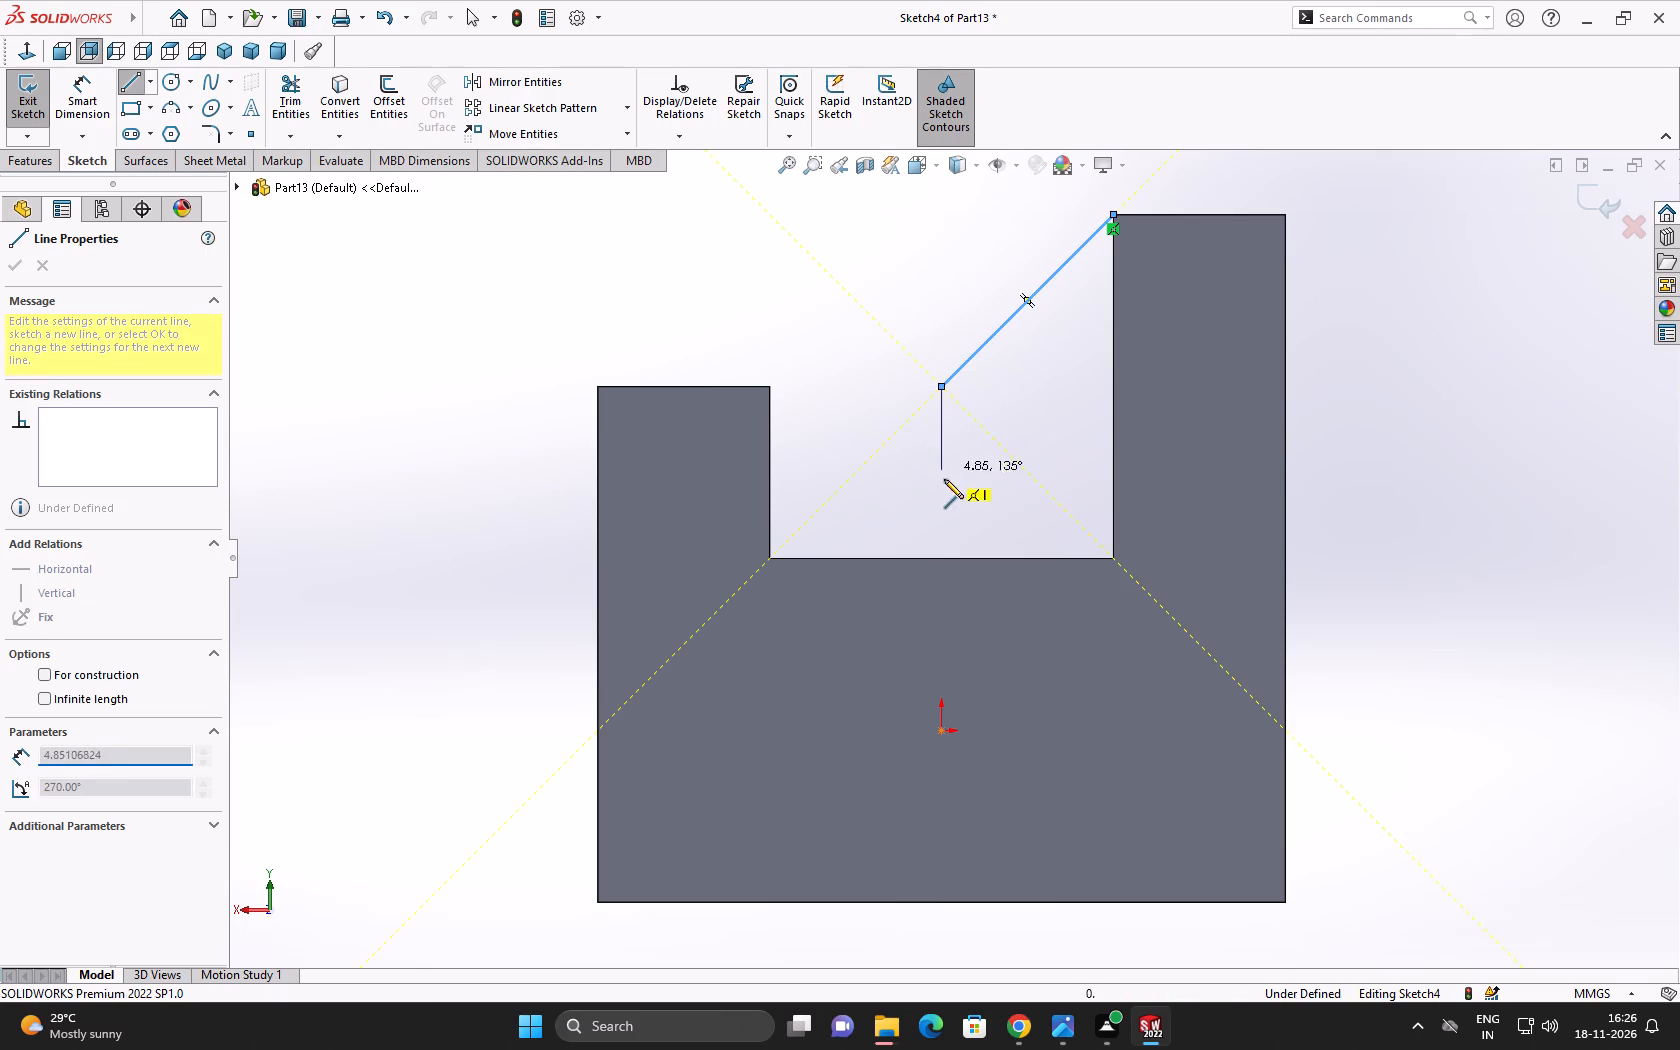
left_click(942, 558)
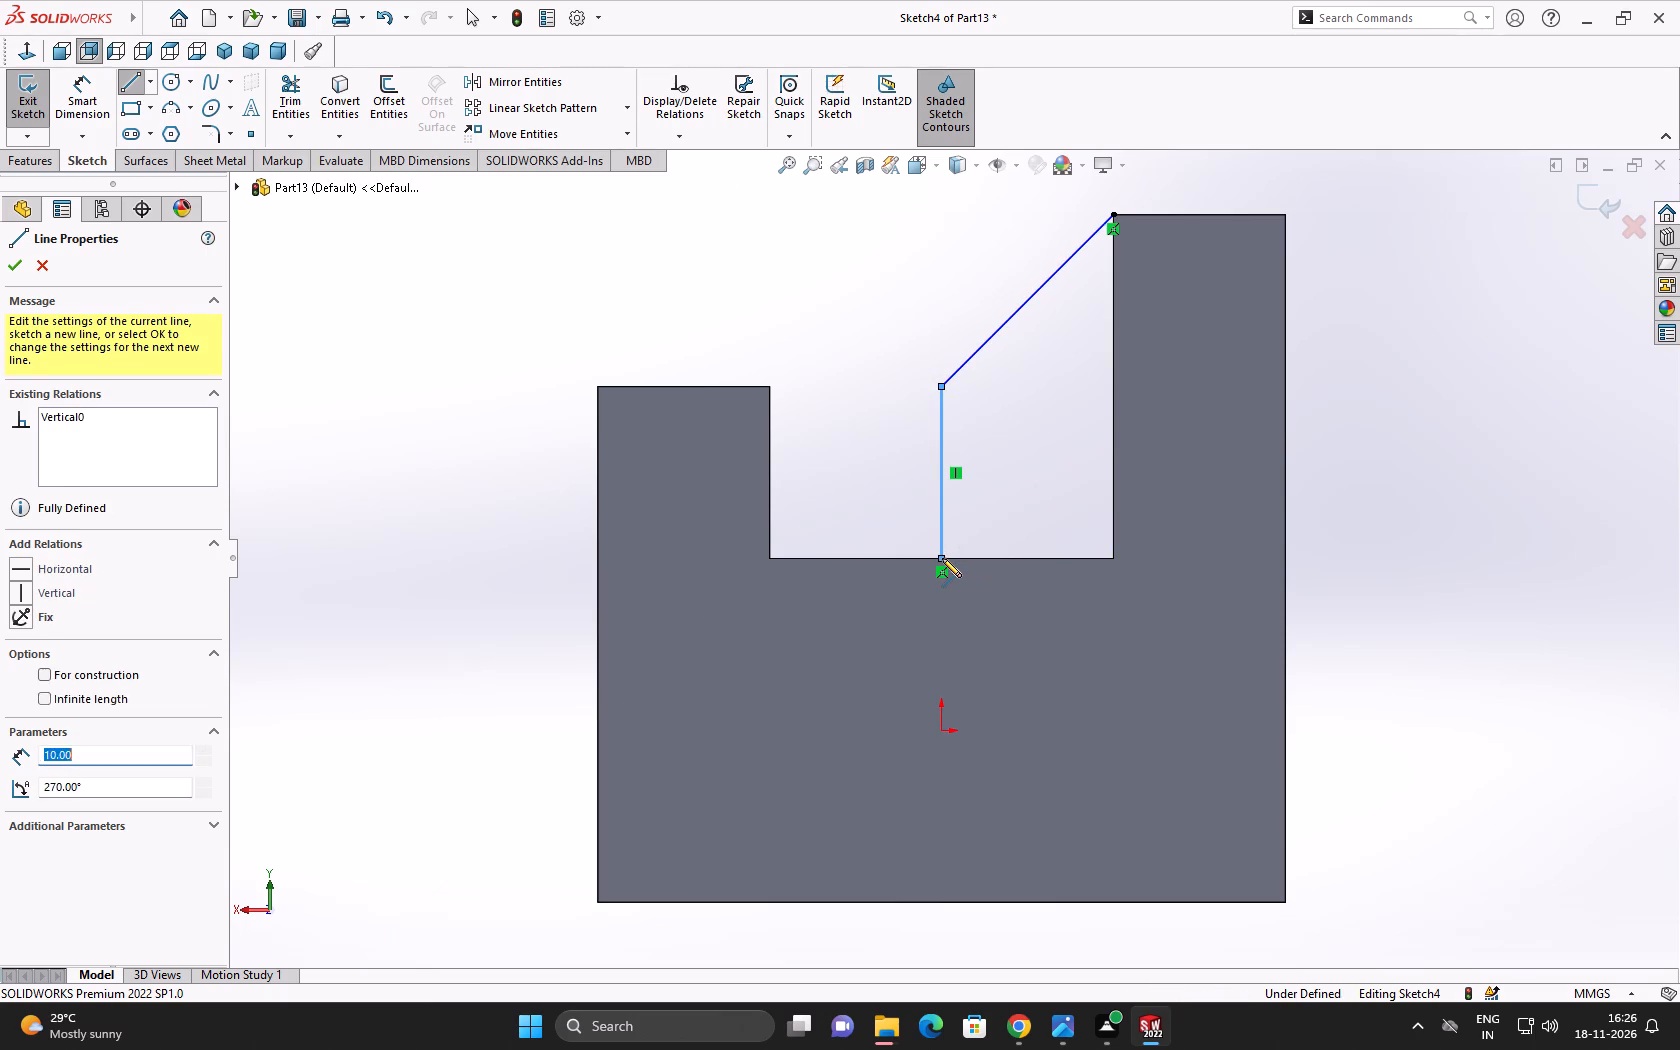
right_click(942, 558)
left_click(973, 569)
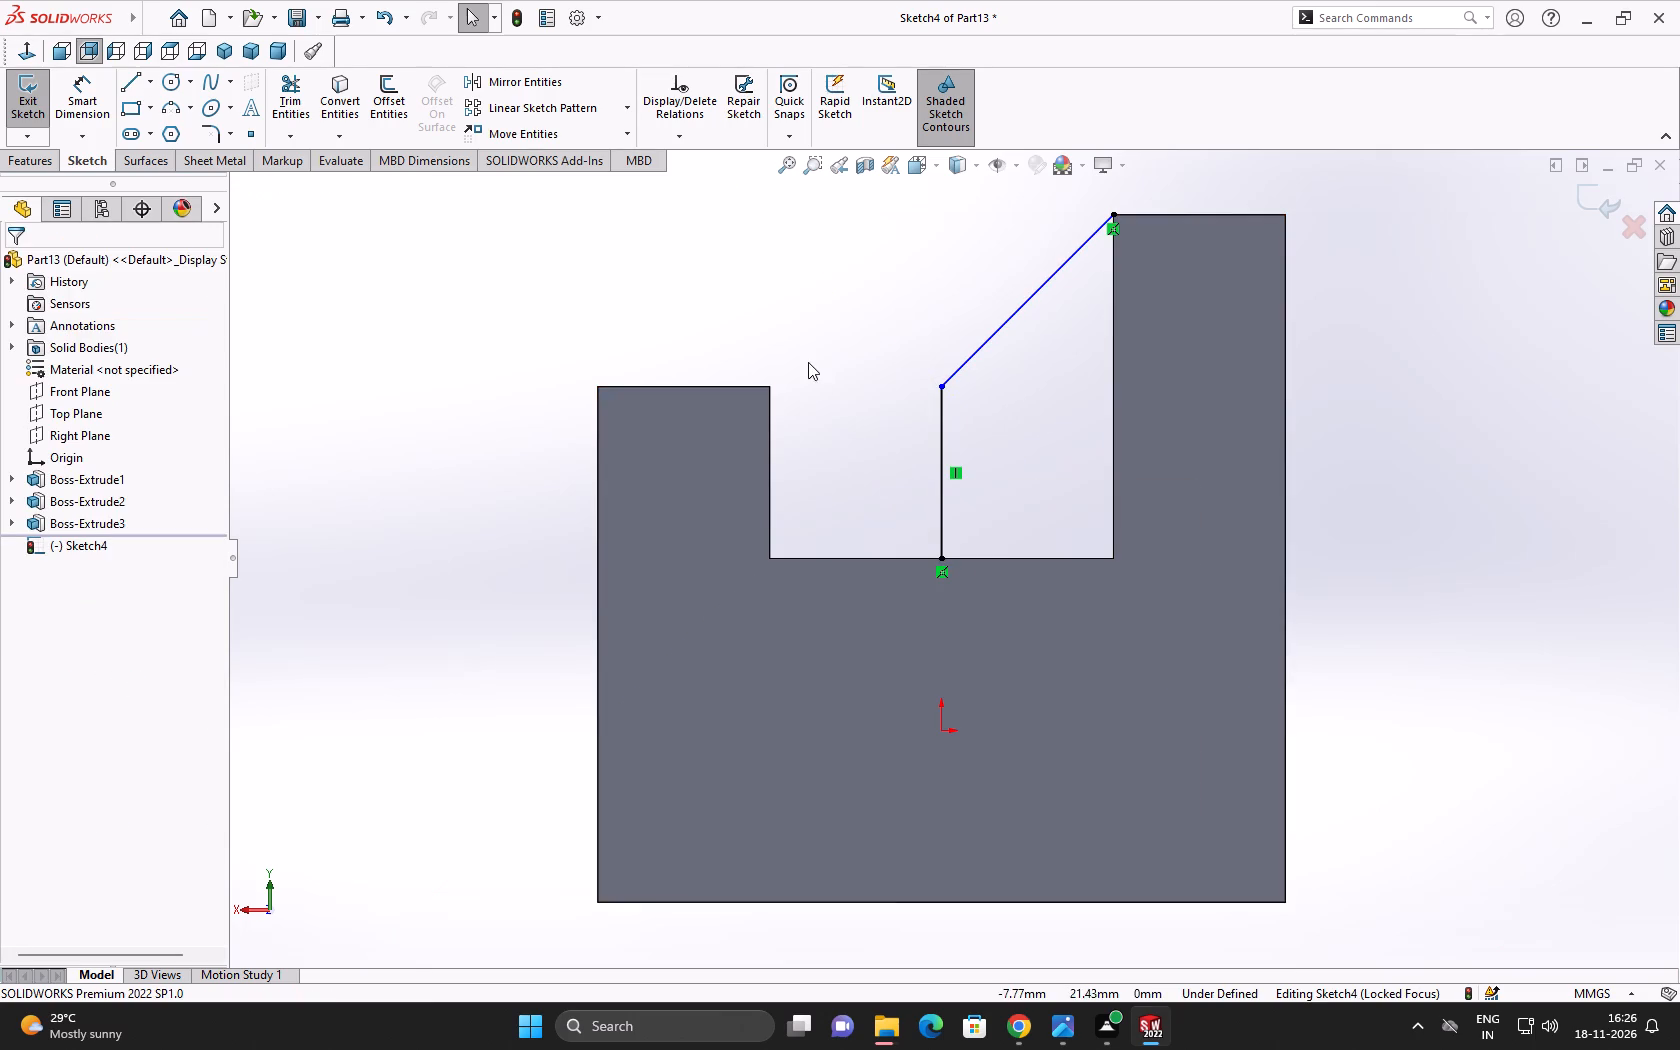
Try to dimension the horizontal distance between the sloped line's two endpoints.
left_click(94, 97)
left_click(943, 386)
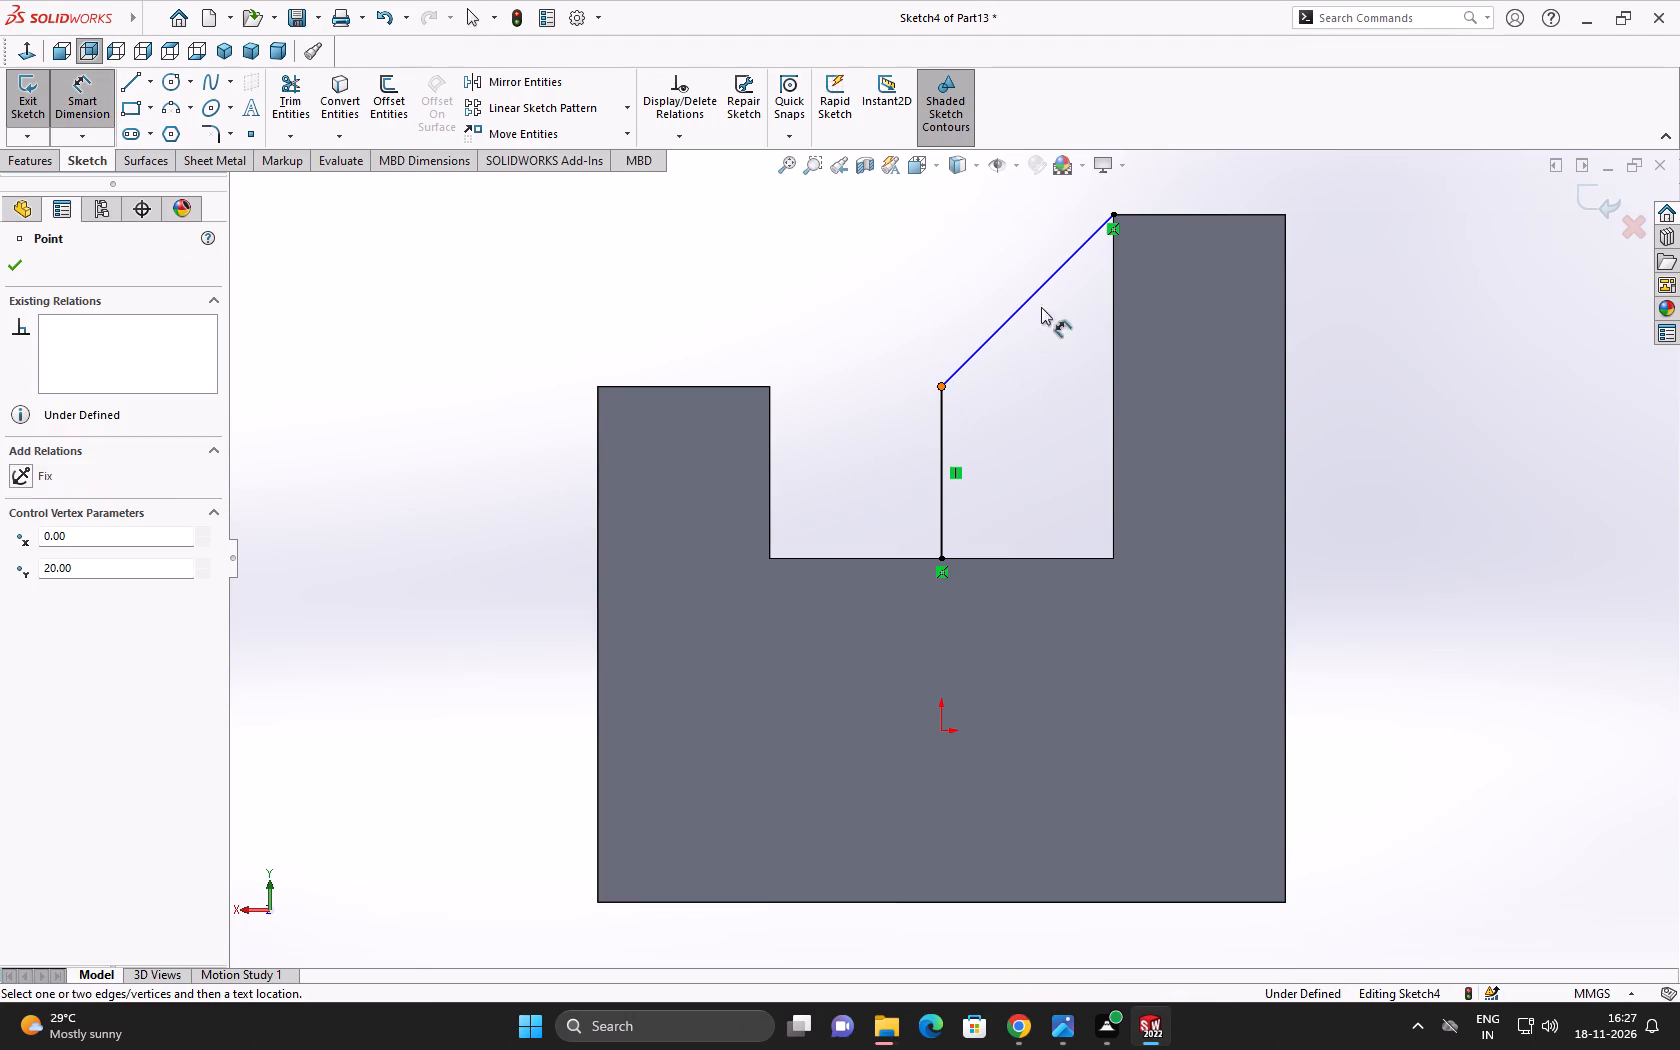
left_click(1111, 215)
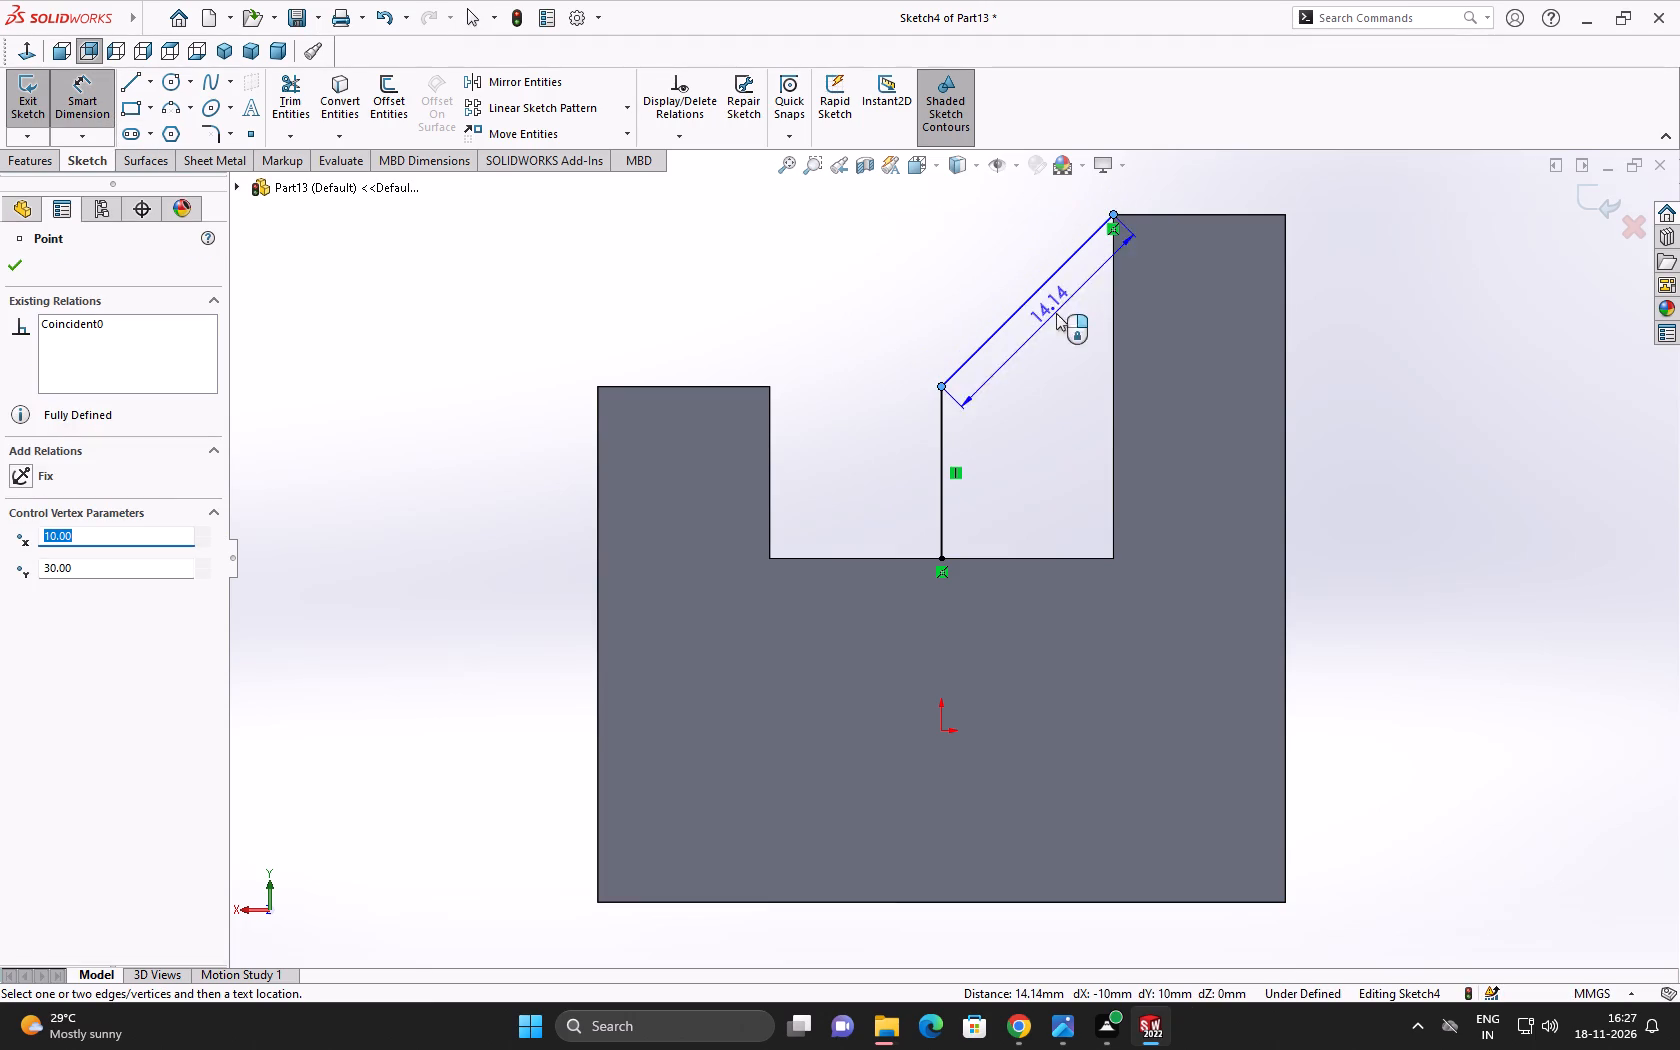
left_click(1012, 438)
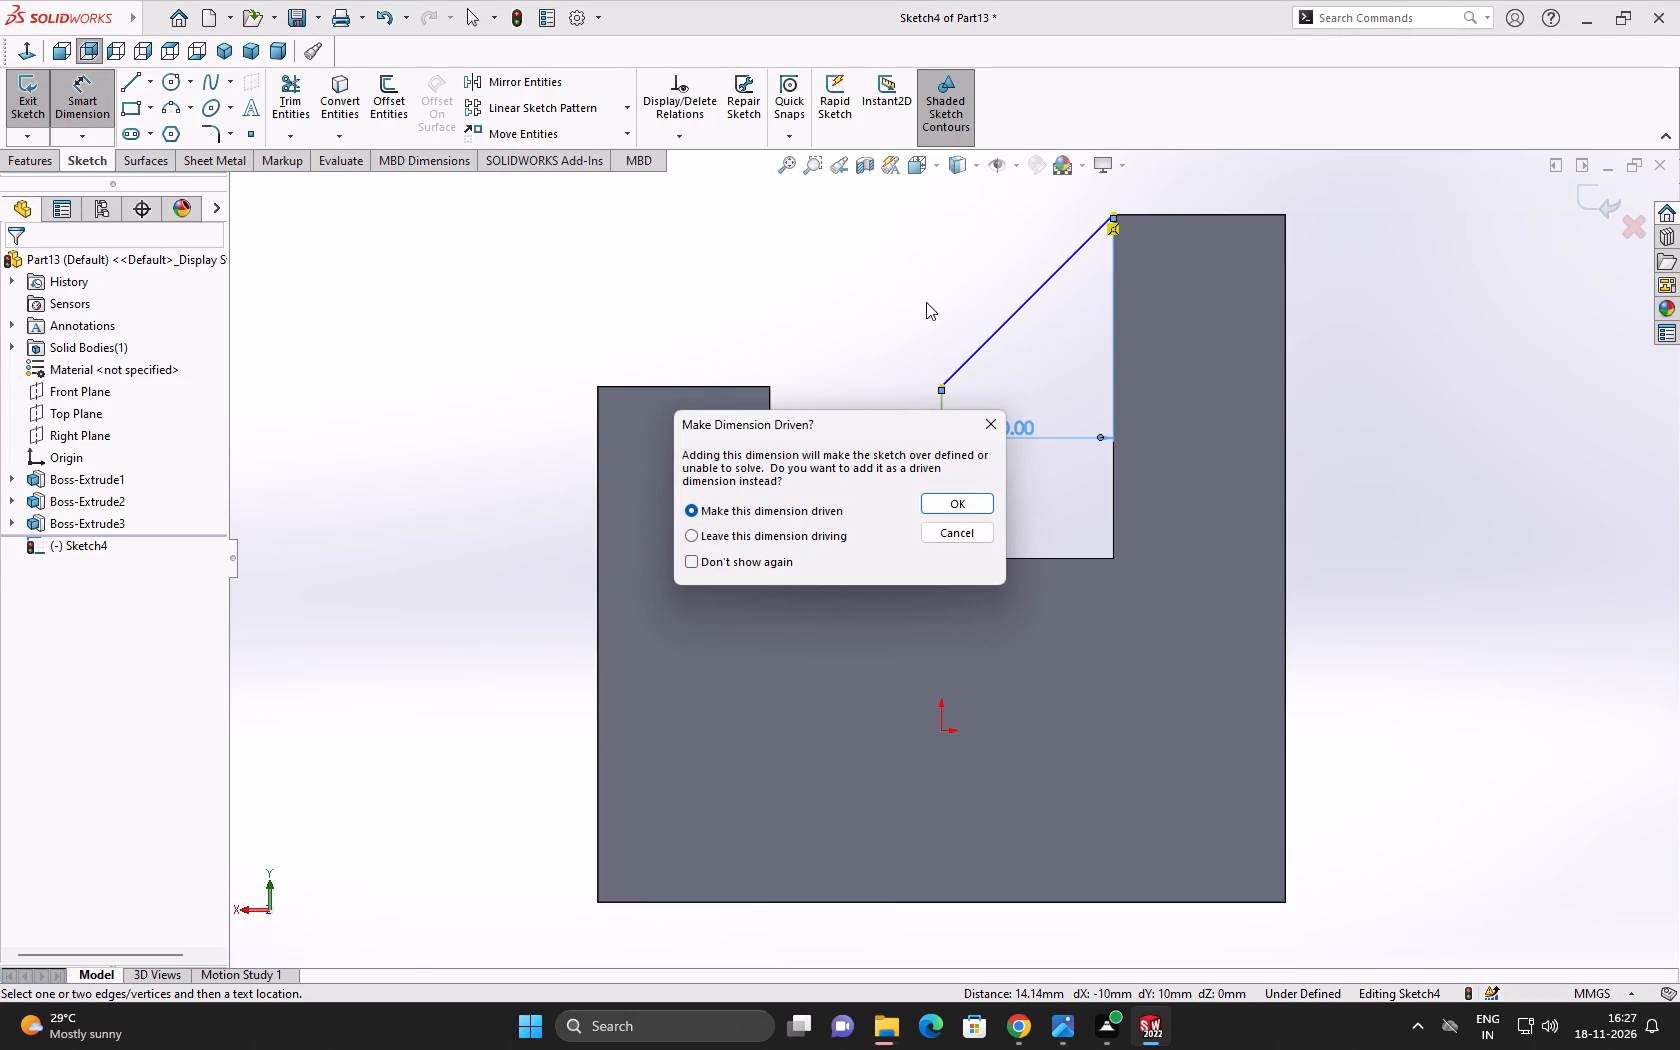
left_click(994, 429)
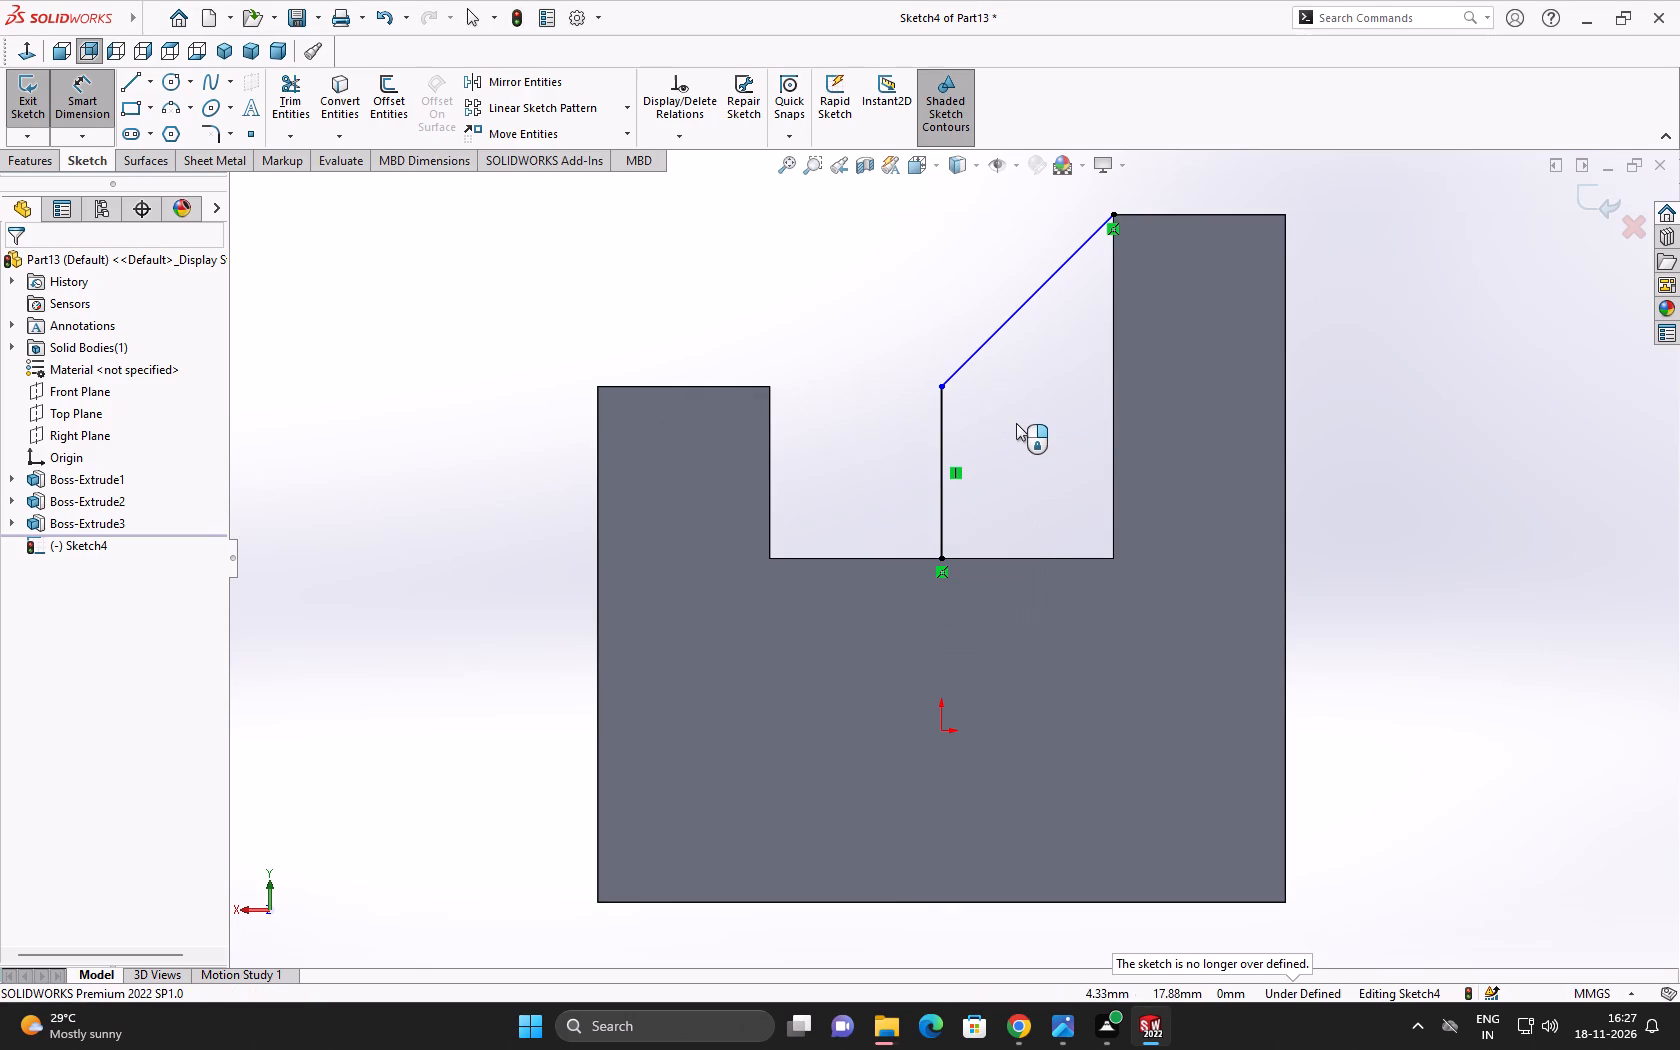
Dimension the vertical distance between the sloped line's two endpoints.
left_click(939, 387)
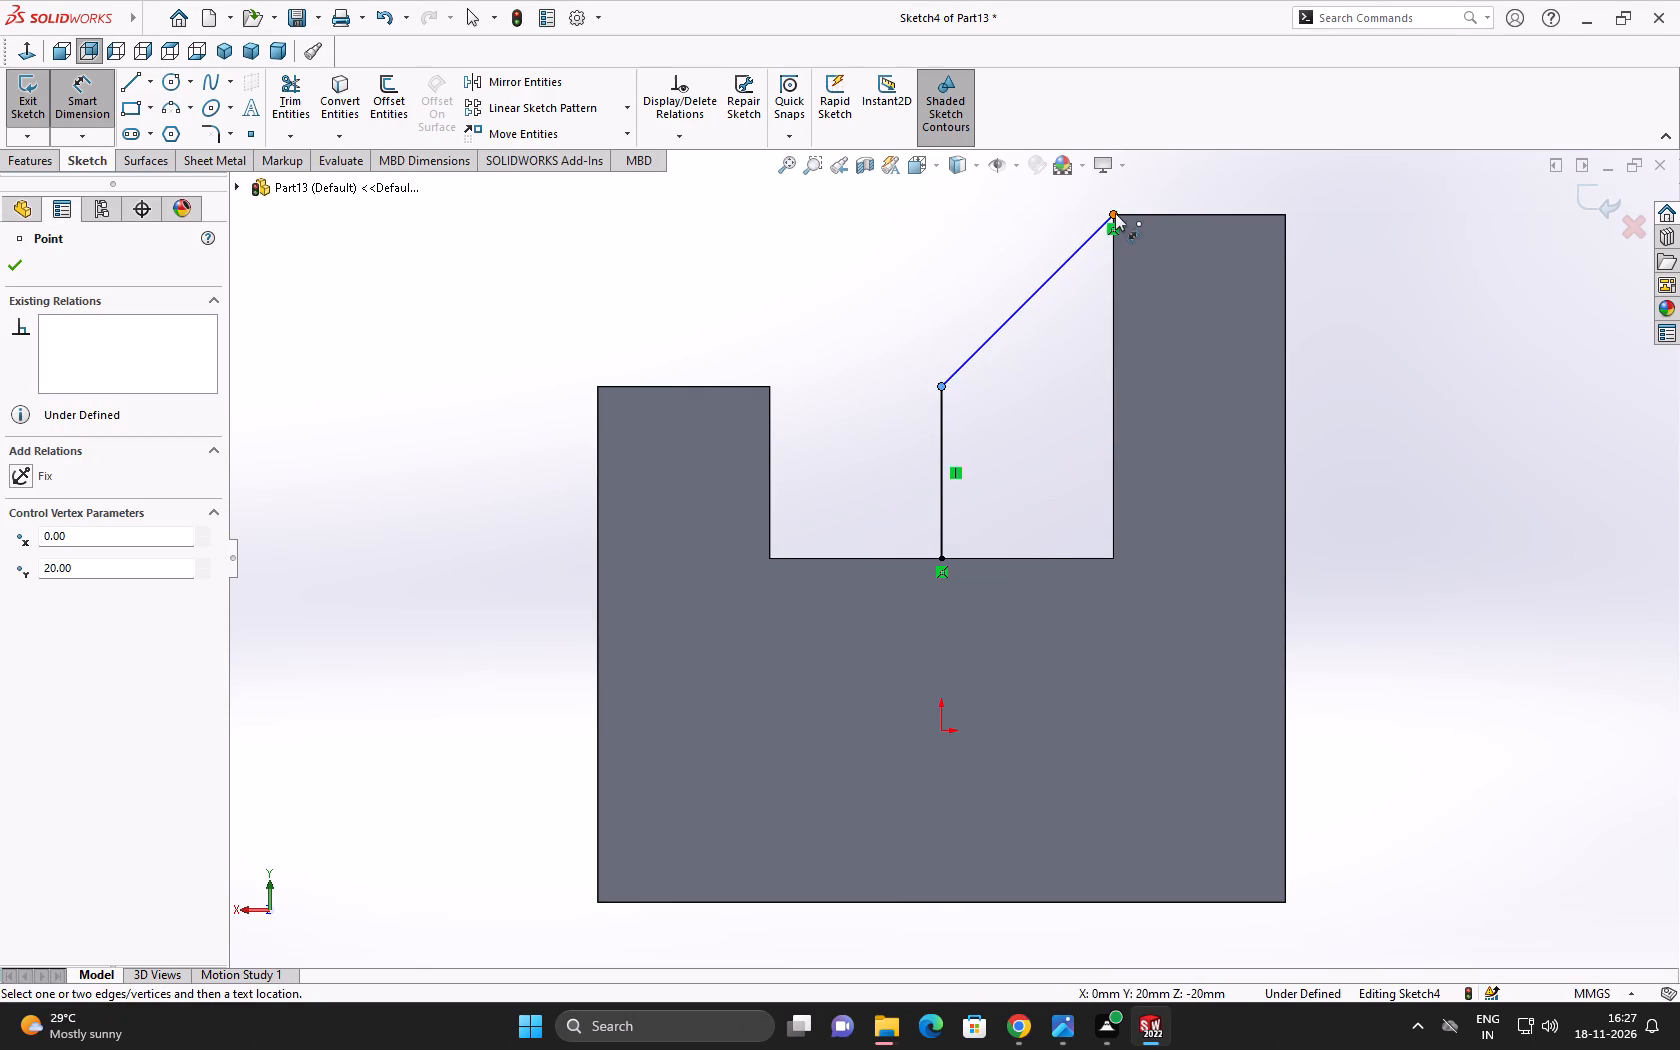
left_click(1115, 213)
left_click(920, 328)
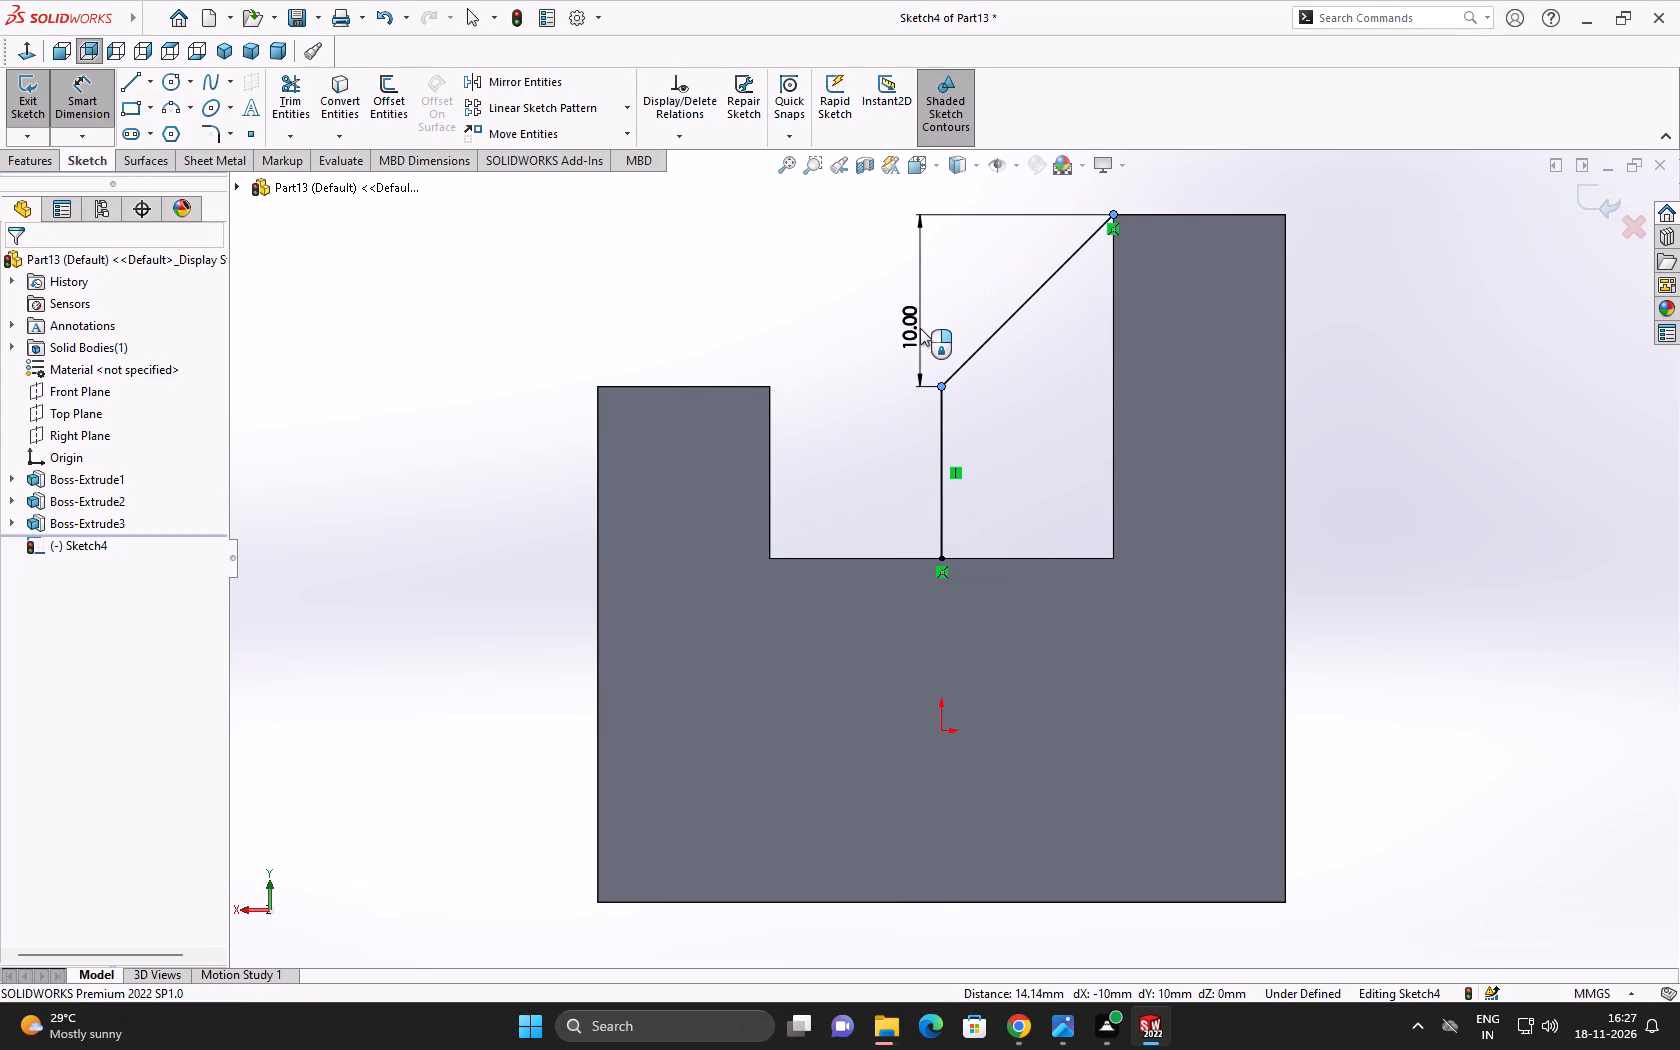
left_click(834, 312)
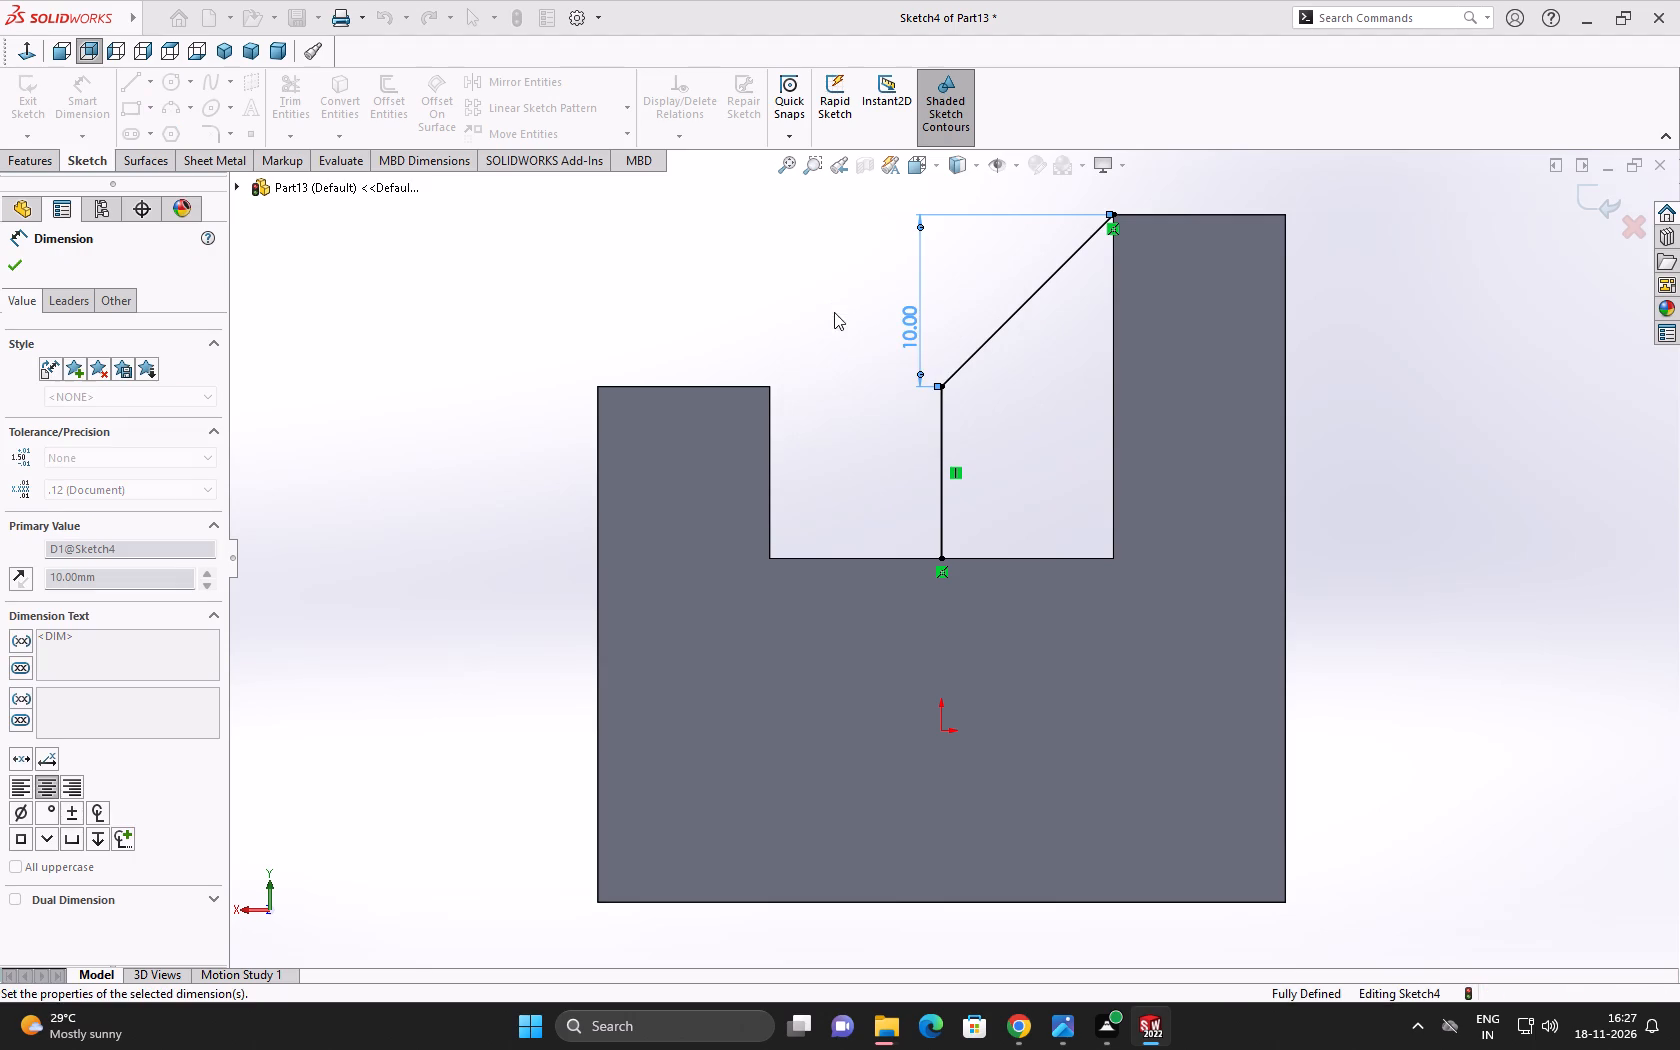
middle_click_drag(724, 322, 750, 352)
left_click(88, 114)
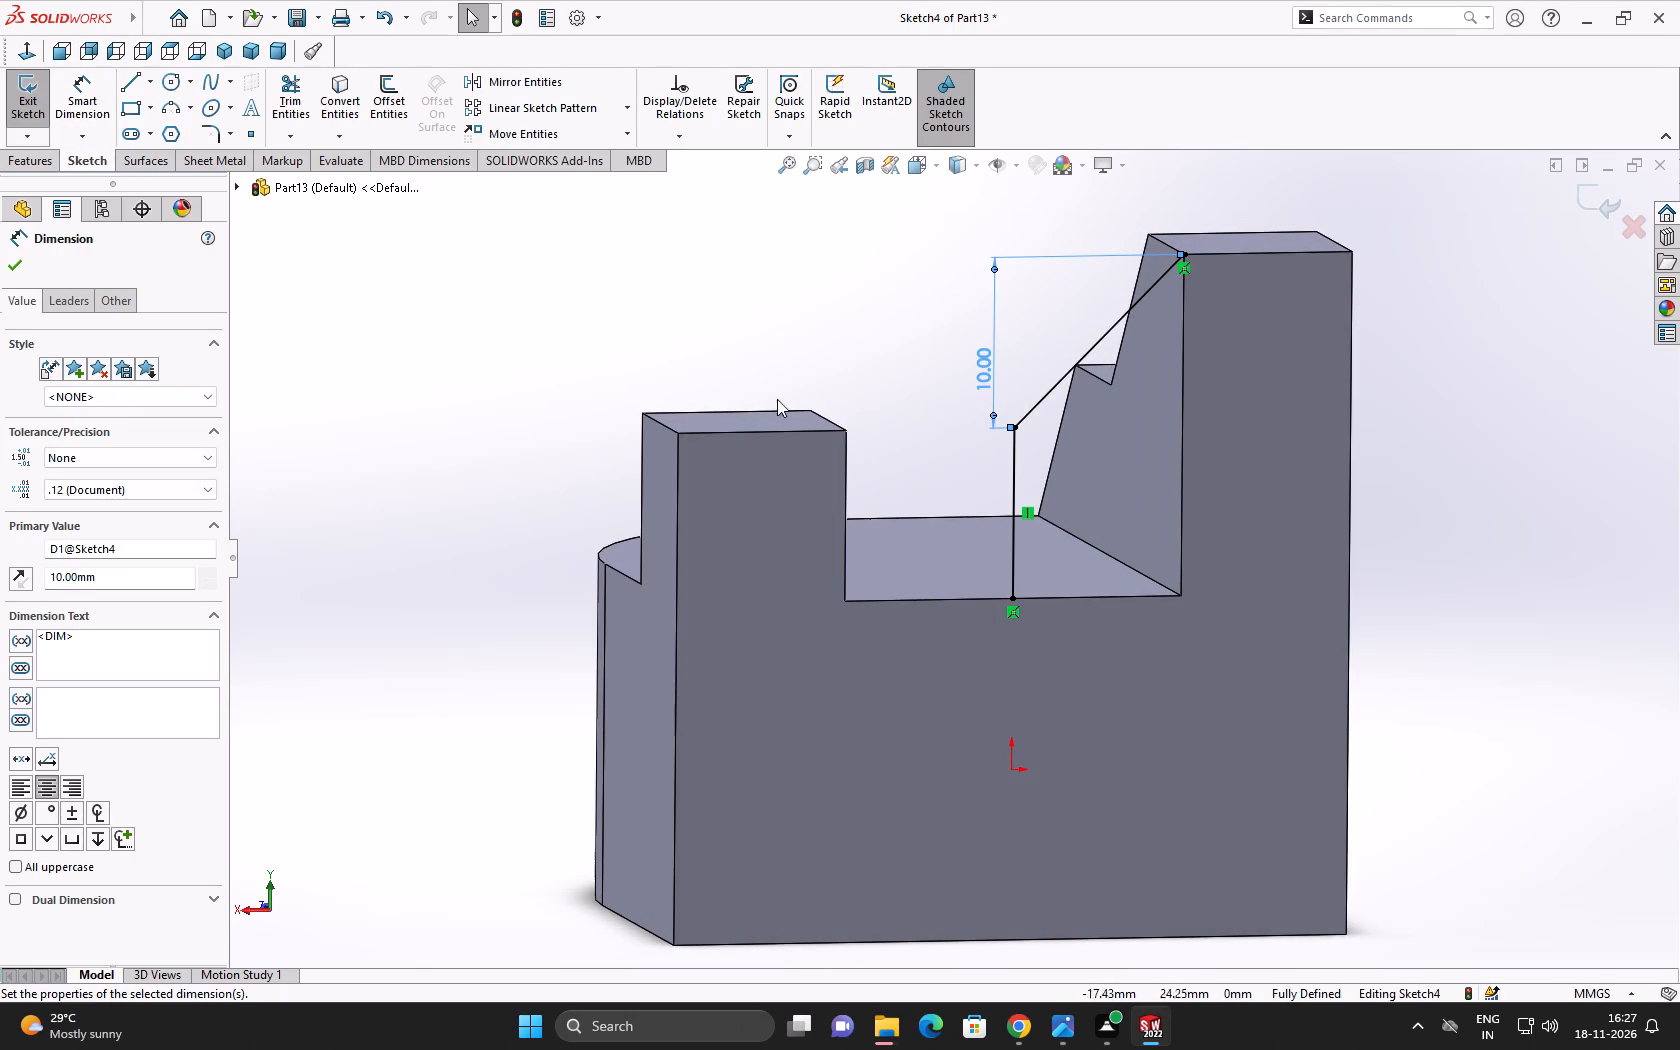
Convert the block's top edge in the recess and the tall extrusion's inner vertical edge into sketch lines.
left_click(1098, 596)
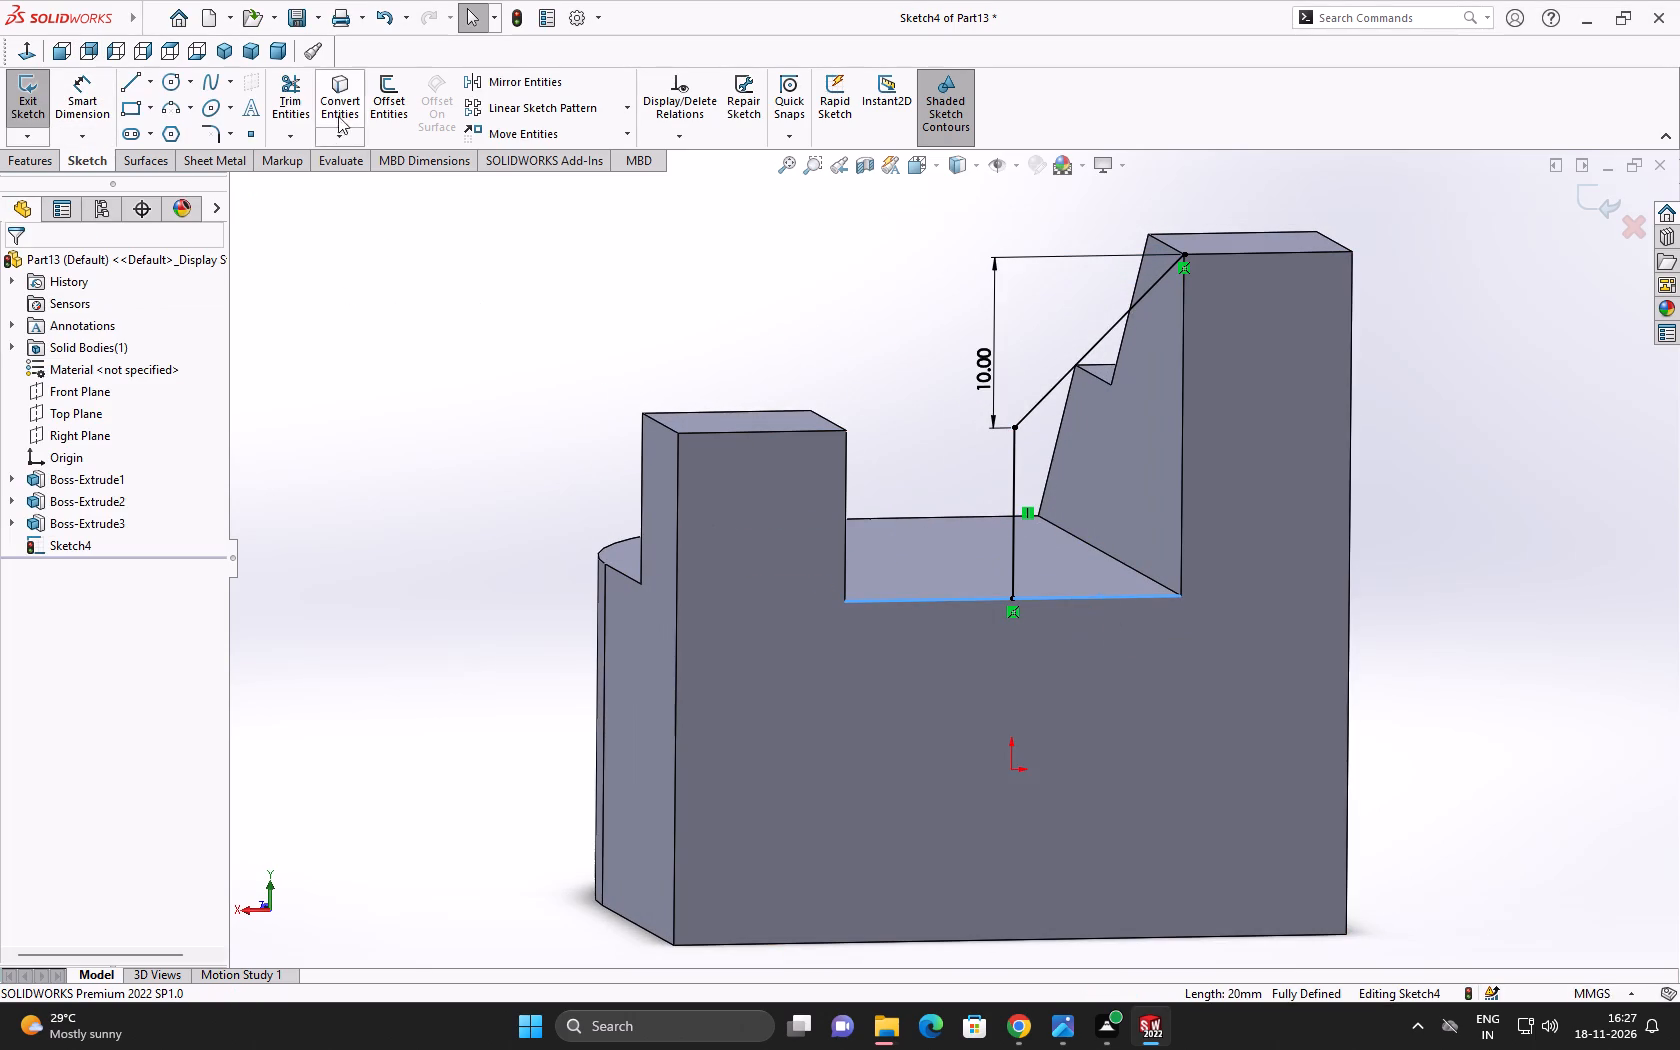
left_click(336, 103)
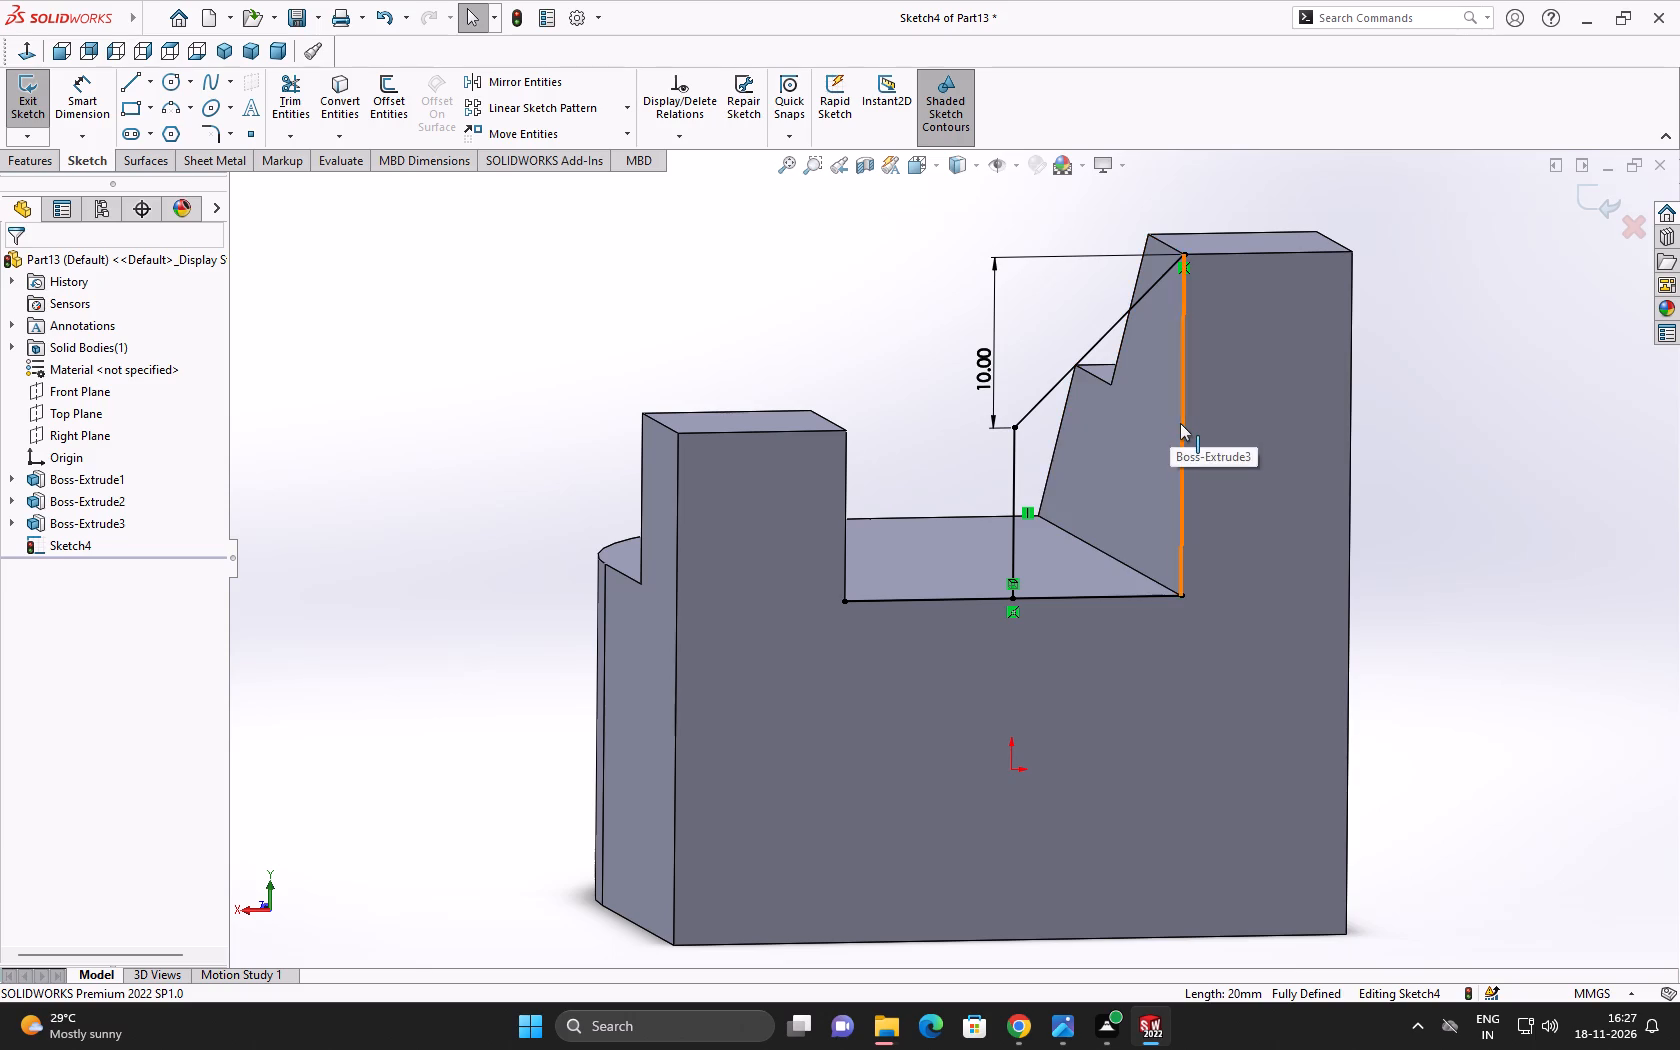
left_click(1180, 423)
left_click(332, 97)
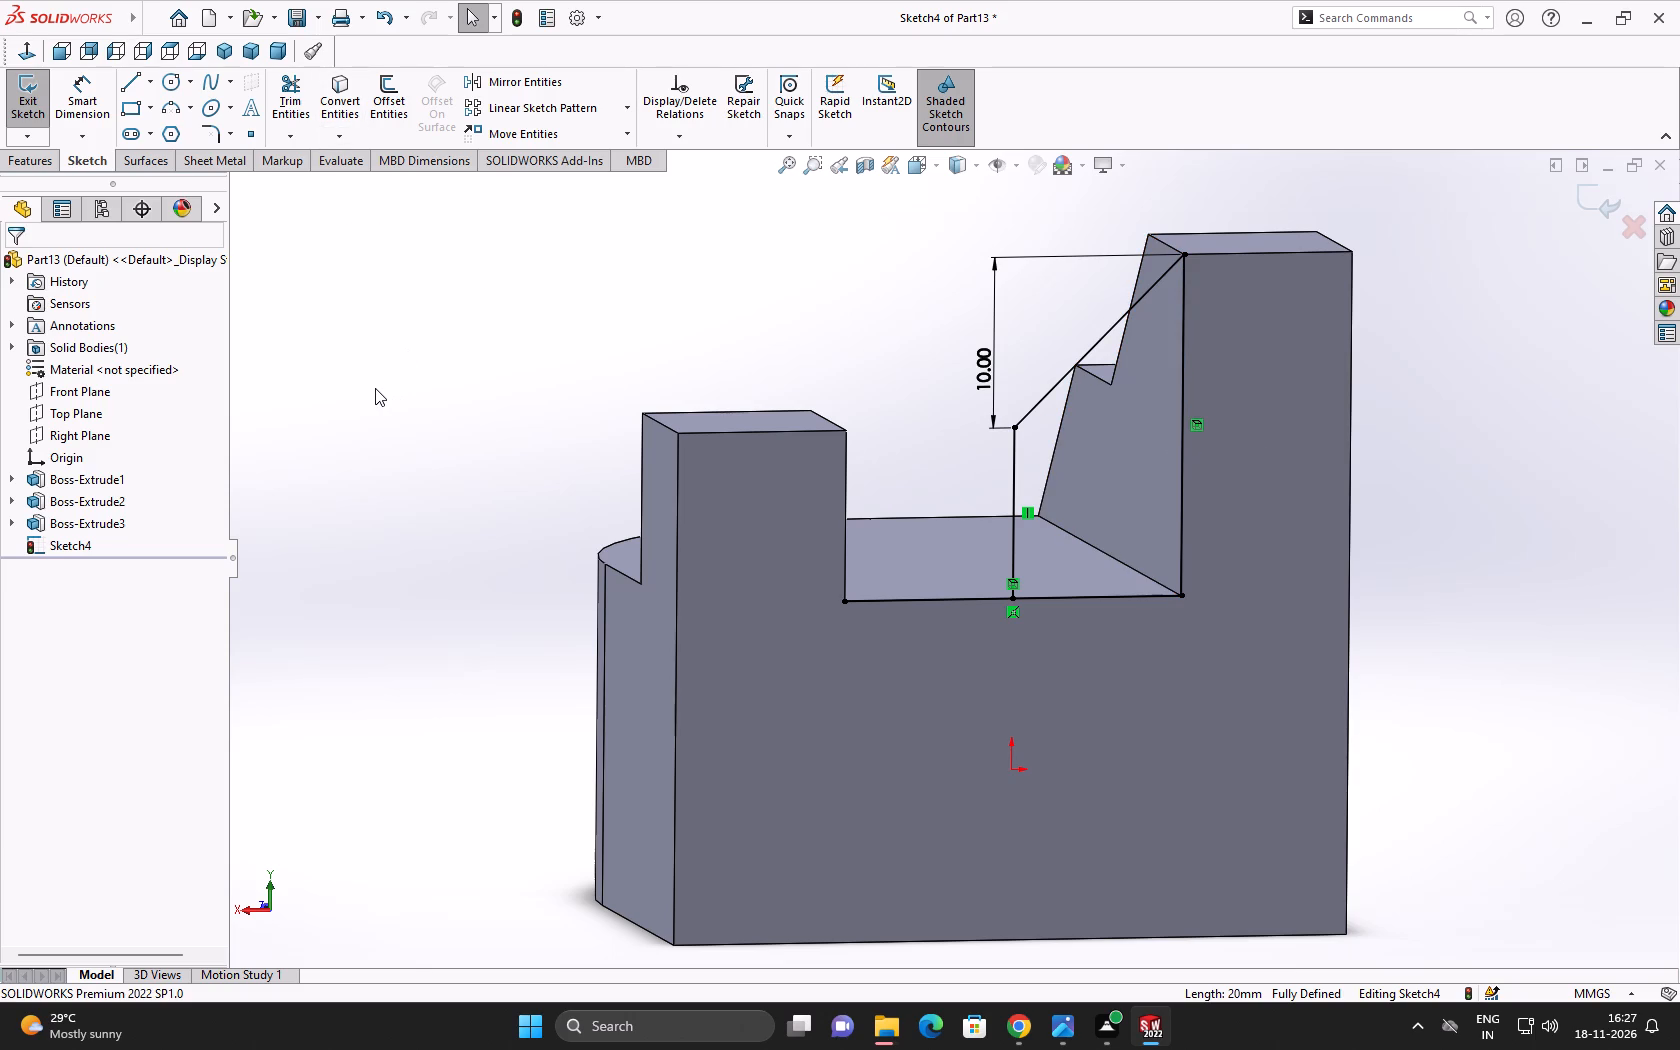
Extrude the closed region beside the tall extrusion 10 mm blind in the reversed direction, over the block, merged with the body.
left_click(13, 158)
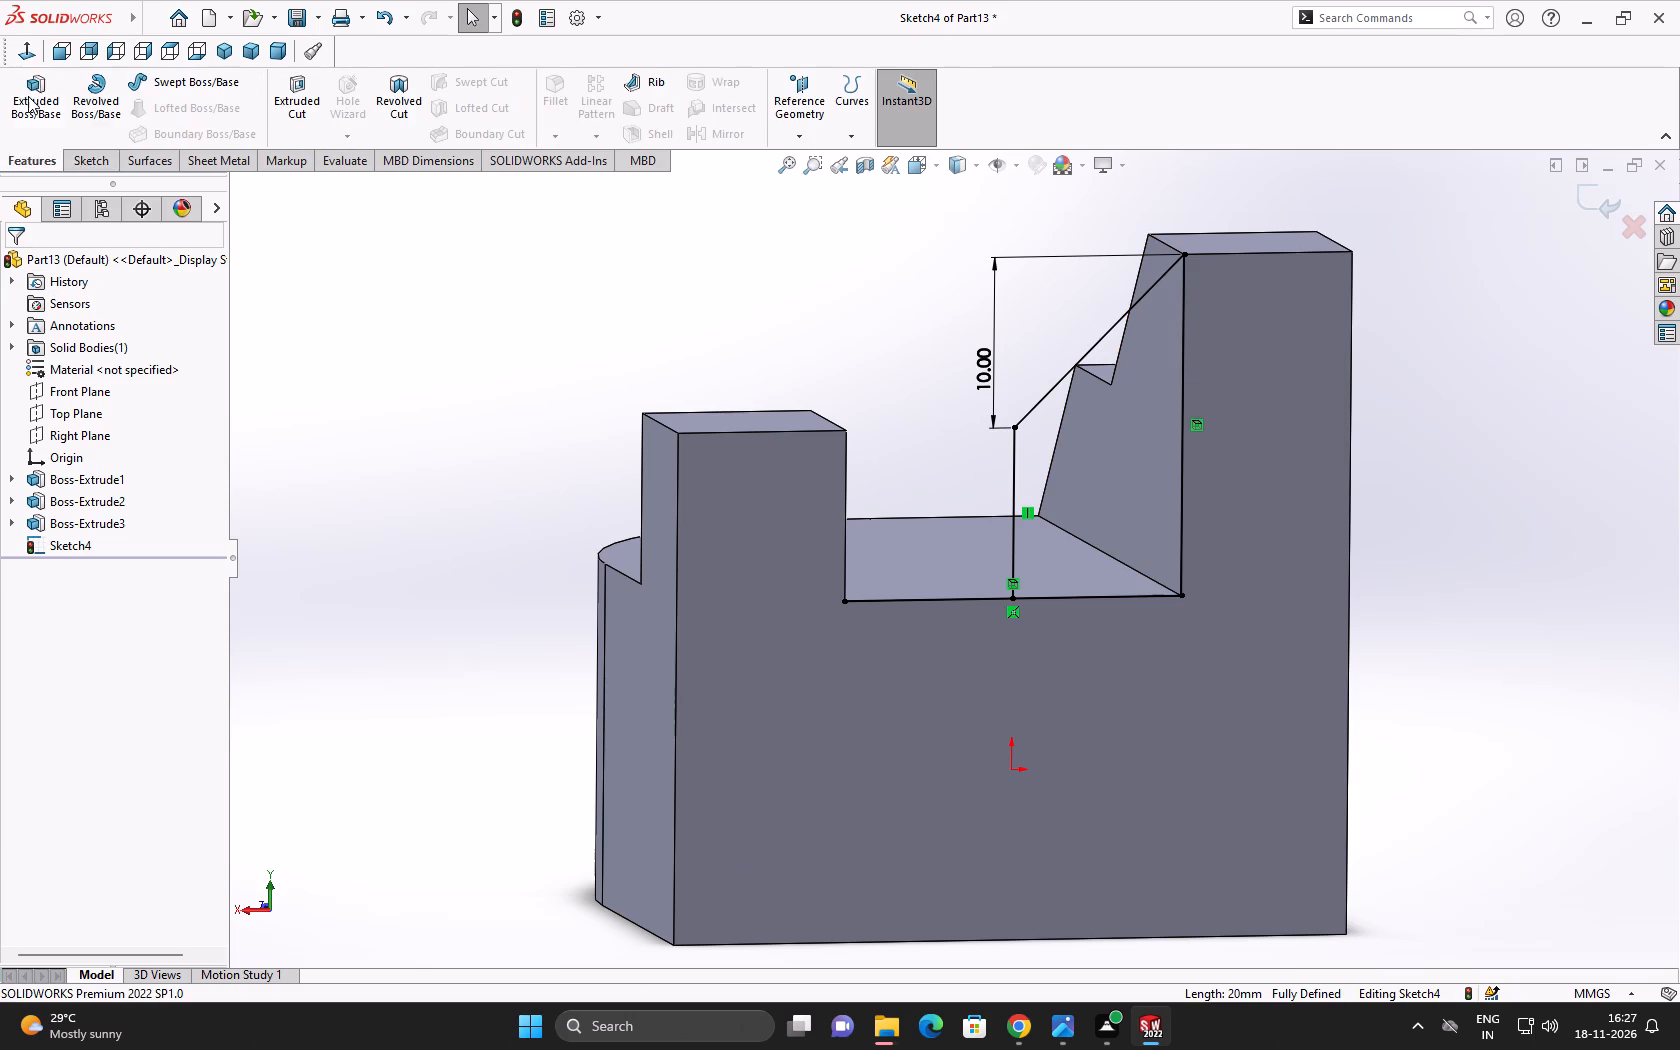
left_click(28, 96)
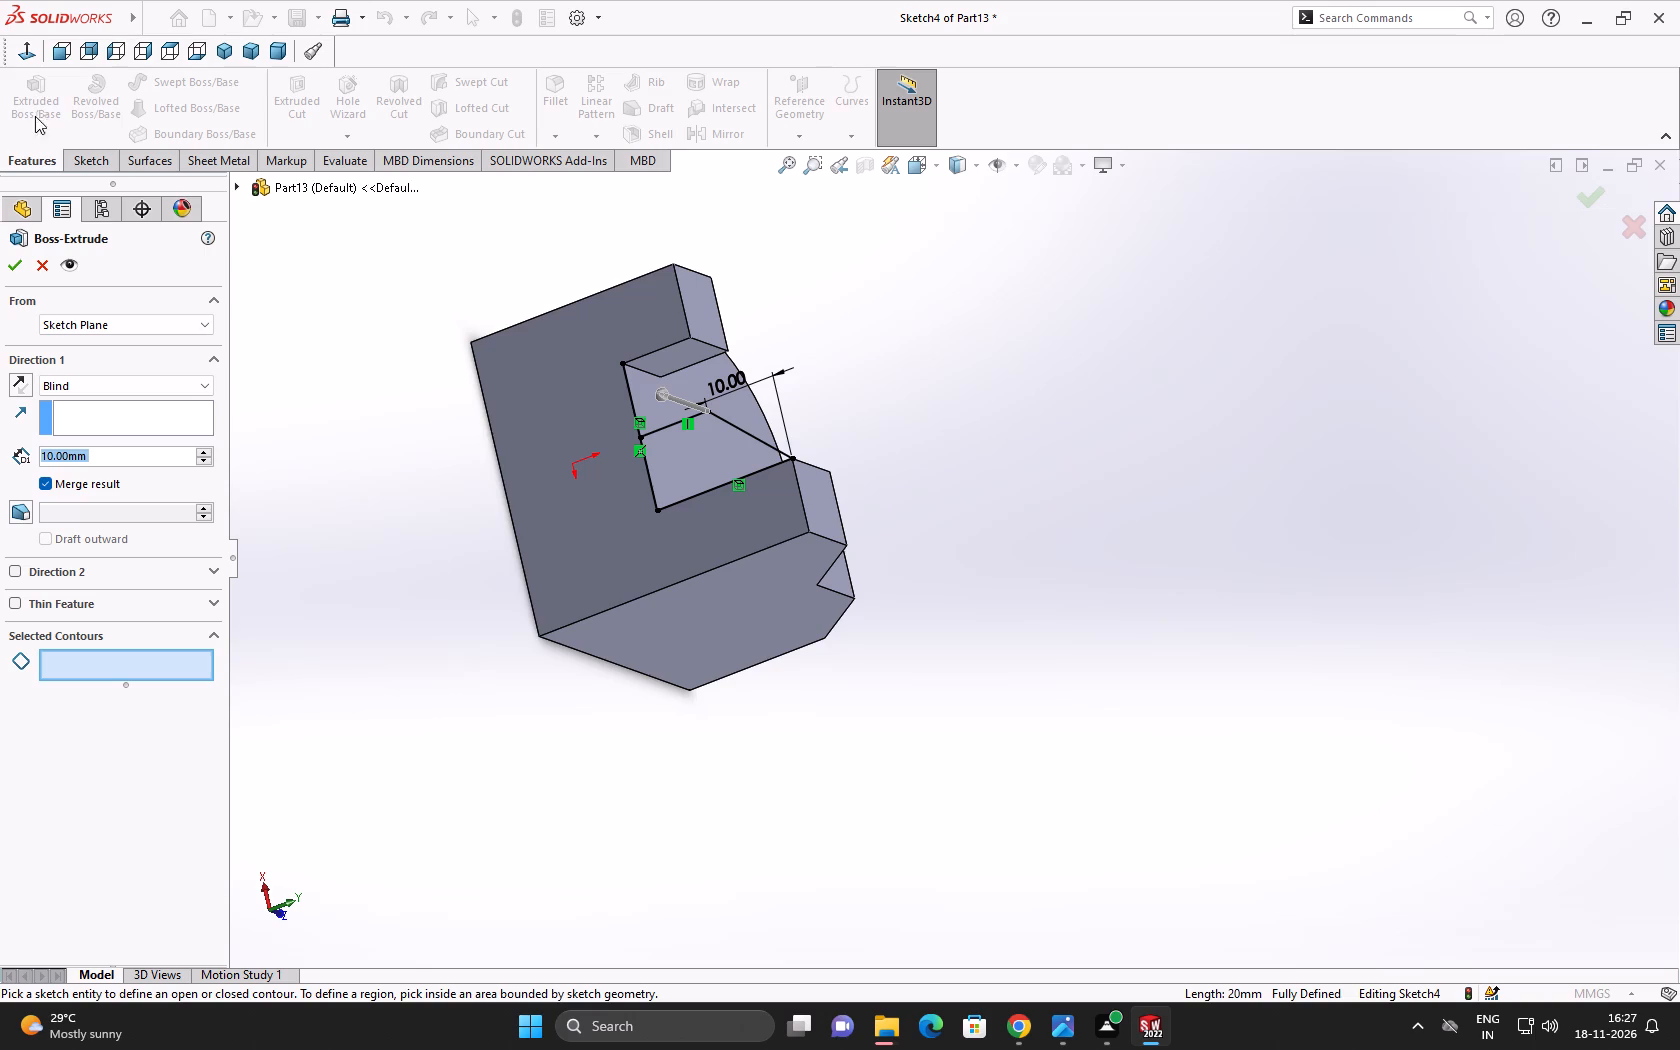
left_click(157, 666)
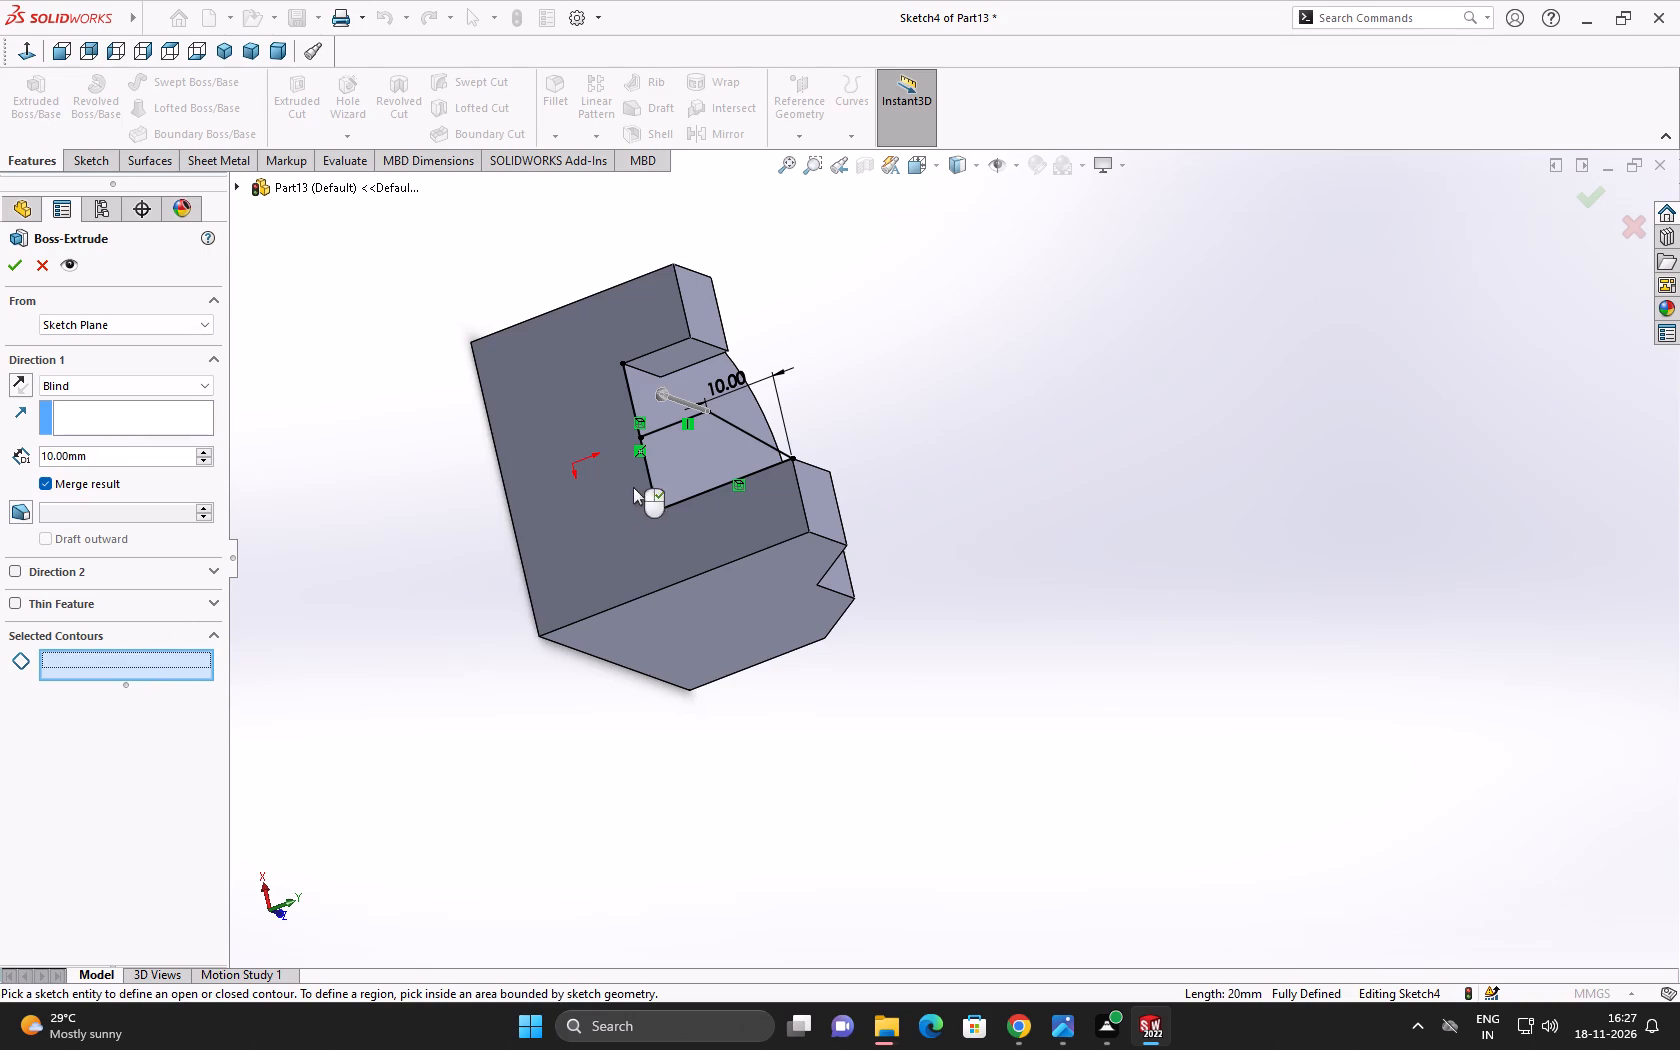
left_click(702, 473)
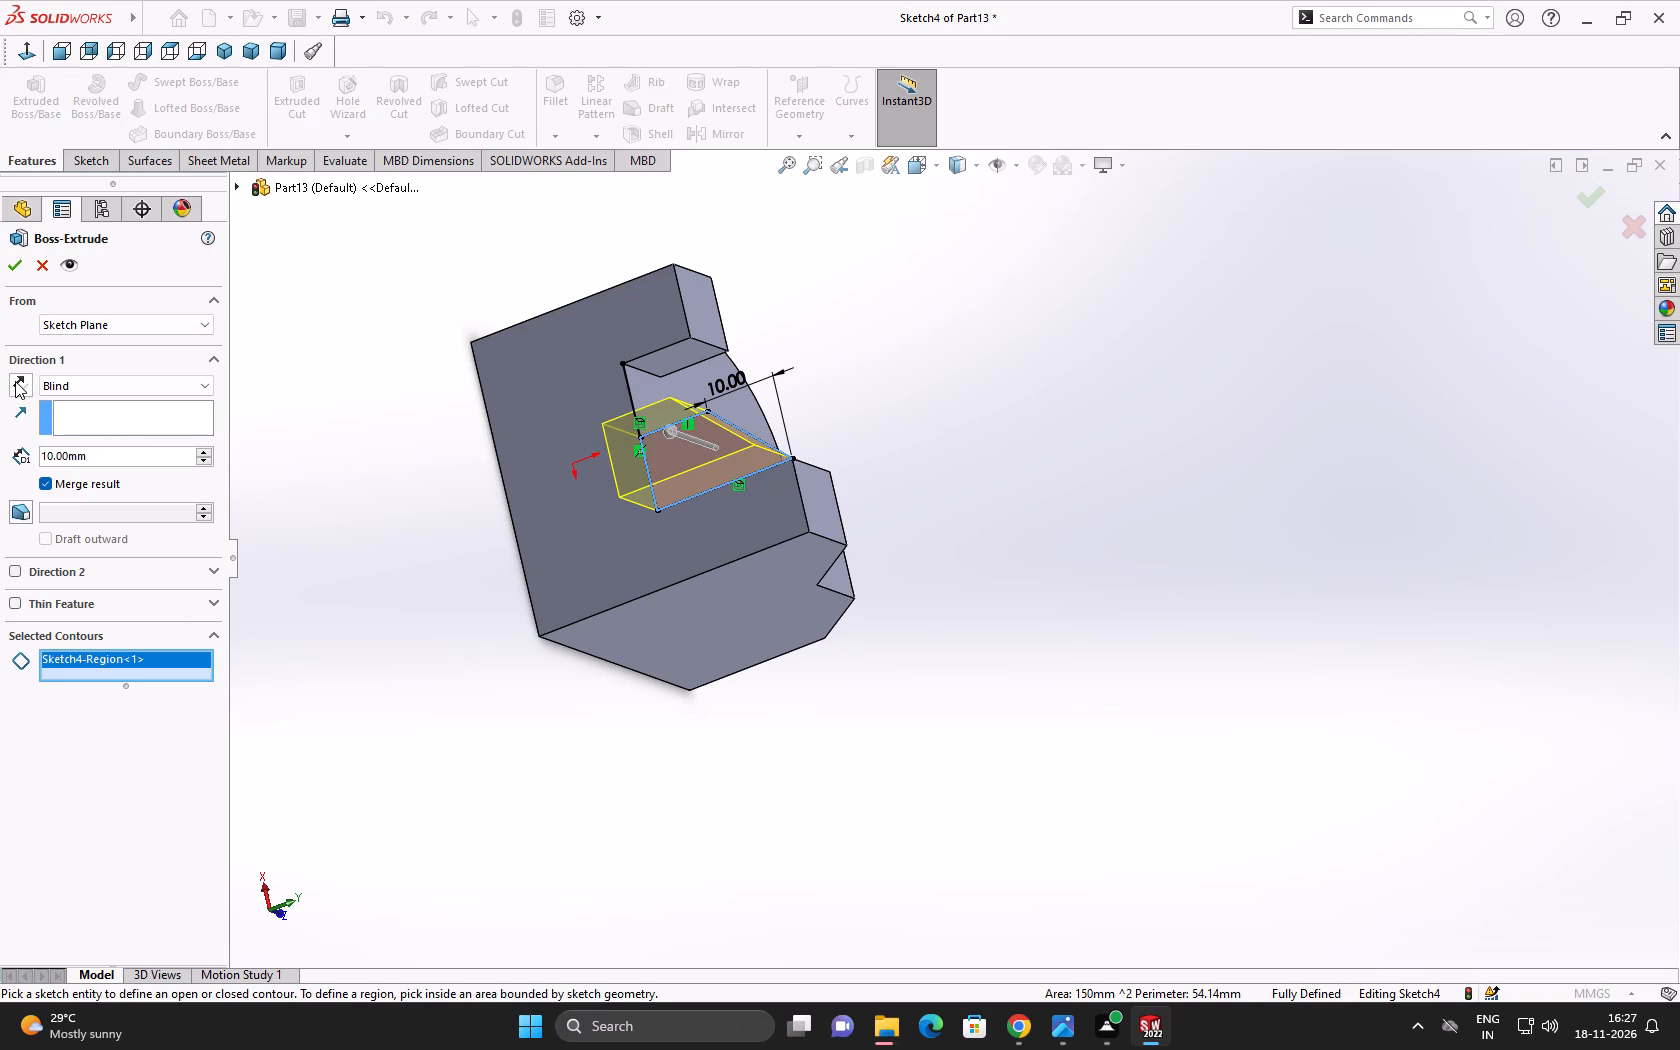
left_click(15, 381)
middle_click_drag(379, 454, 263, 593)
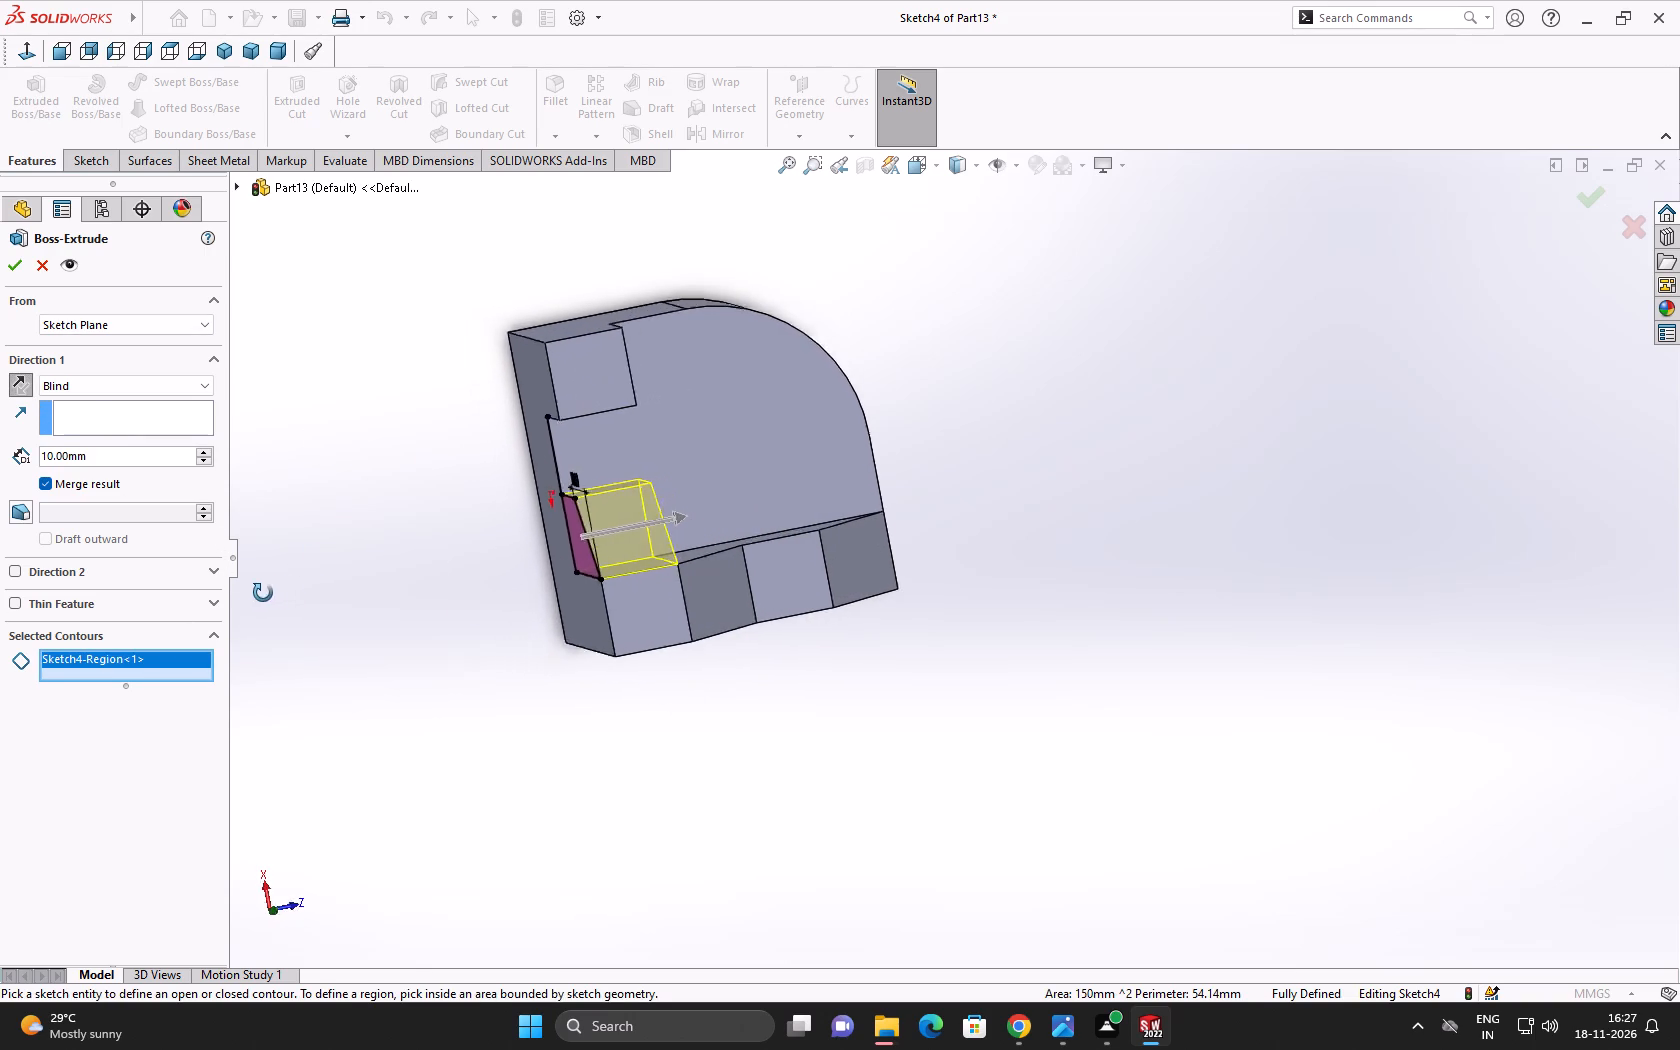
middle_click_drag(263, 593, 242, 593)
left_click(14, 271)
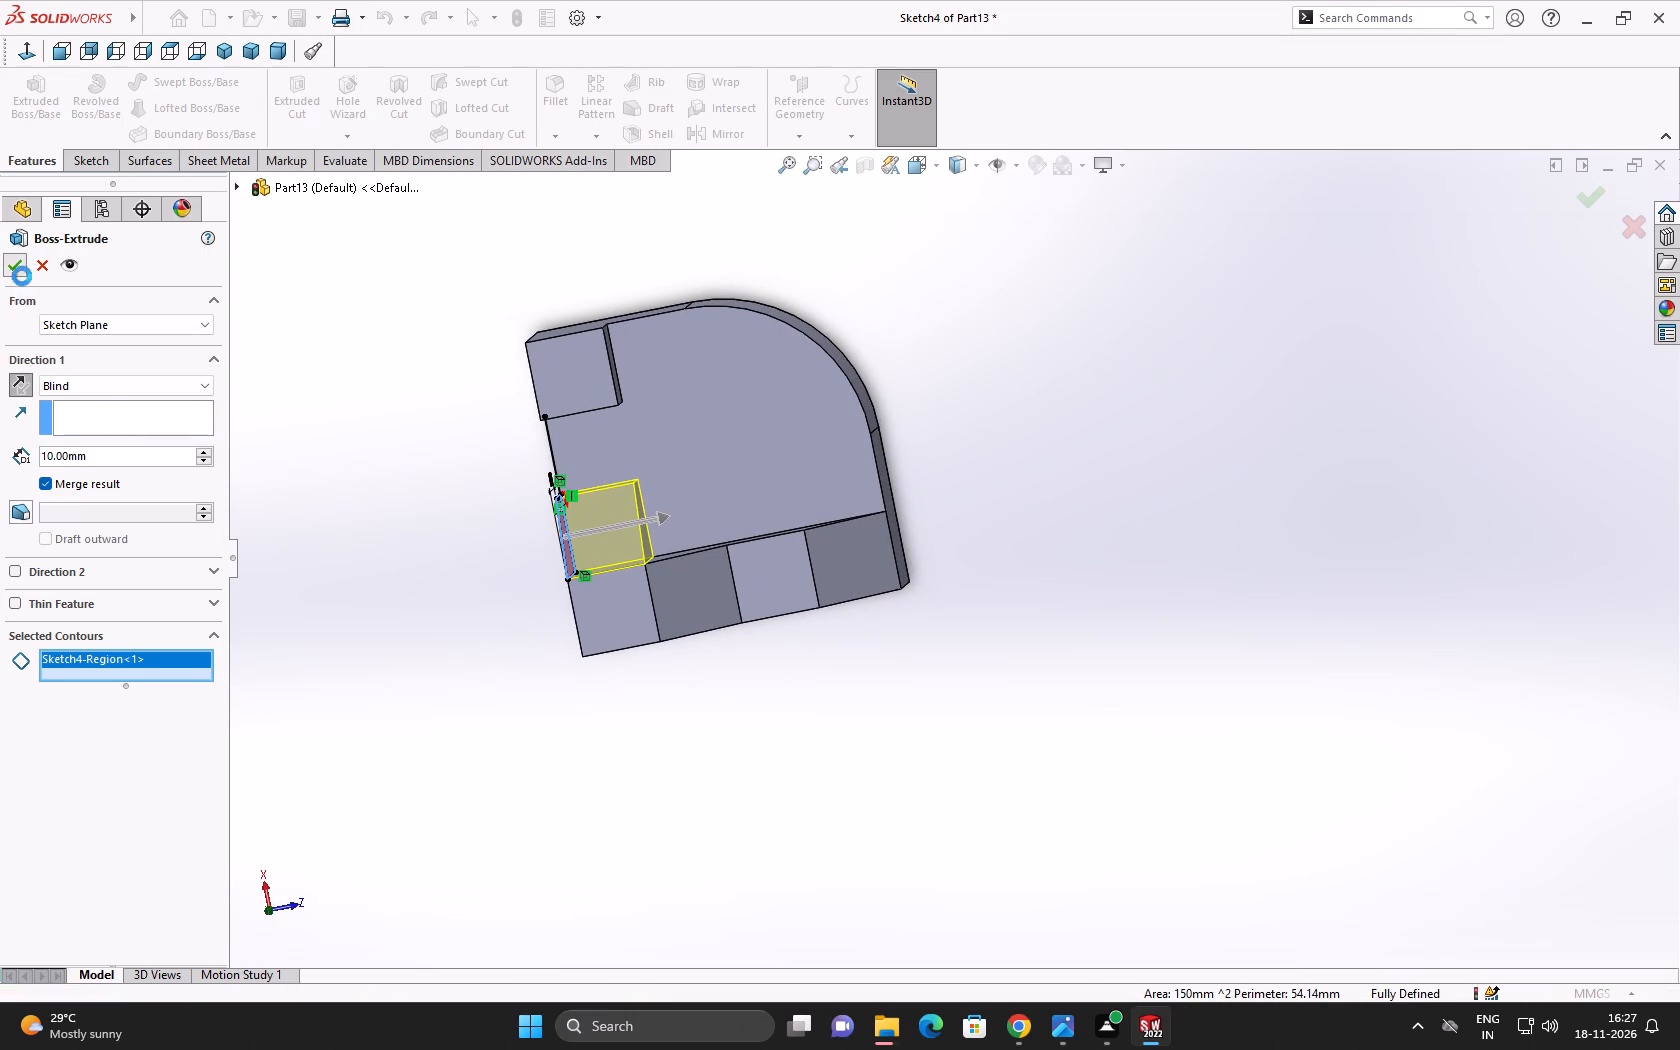
left_click(425, 442)
left_click(379, 533)
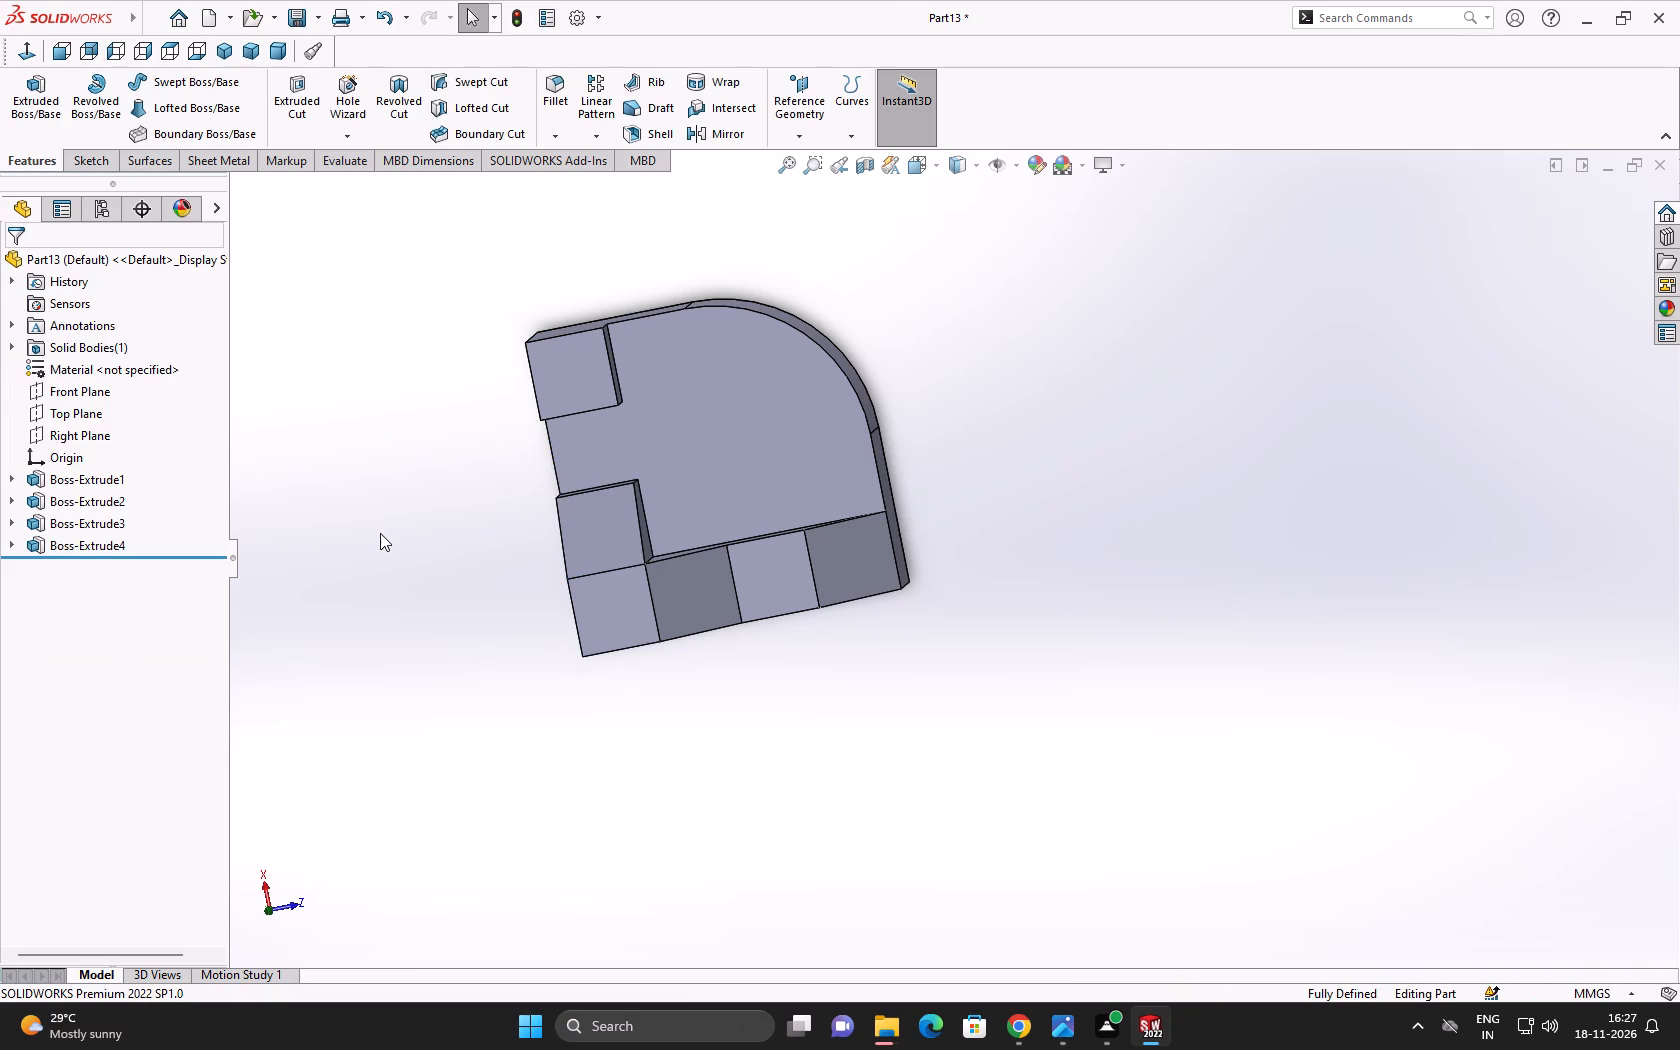
Open a new sketch on the block's flat bottom face.
middle_click_drag(426, 655, 310, 680)
scroll(396, 359, "down", 1)
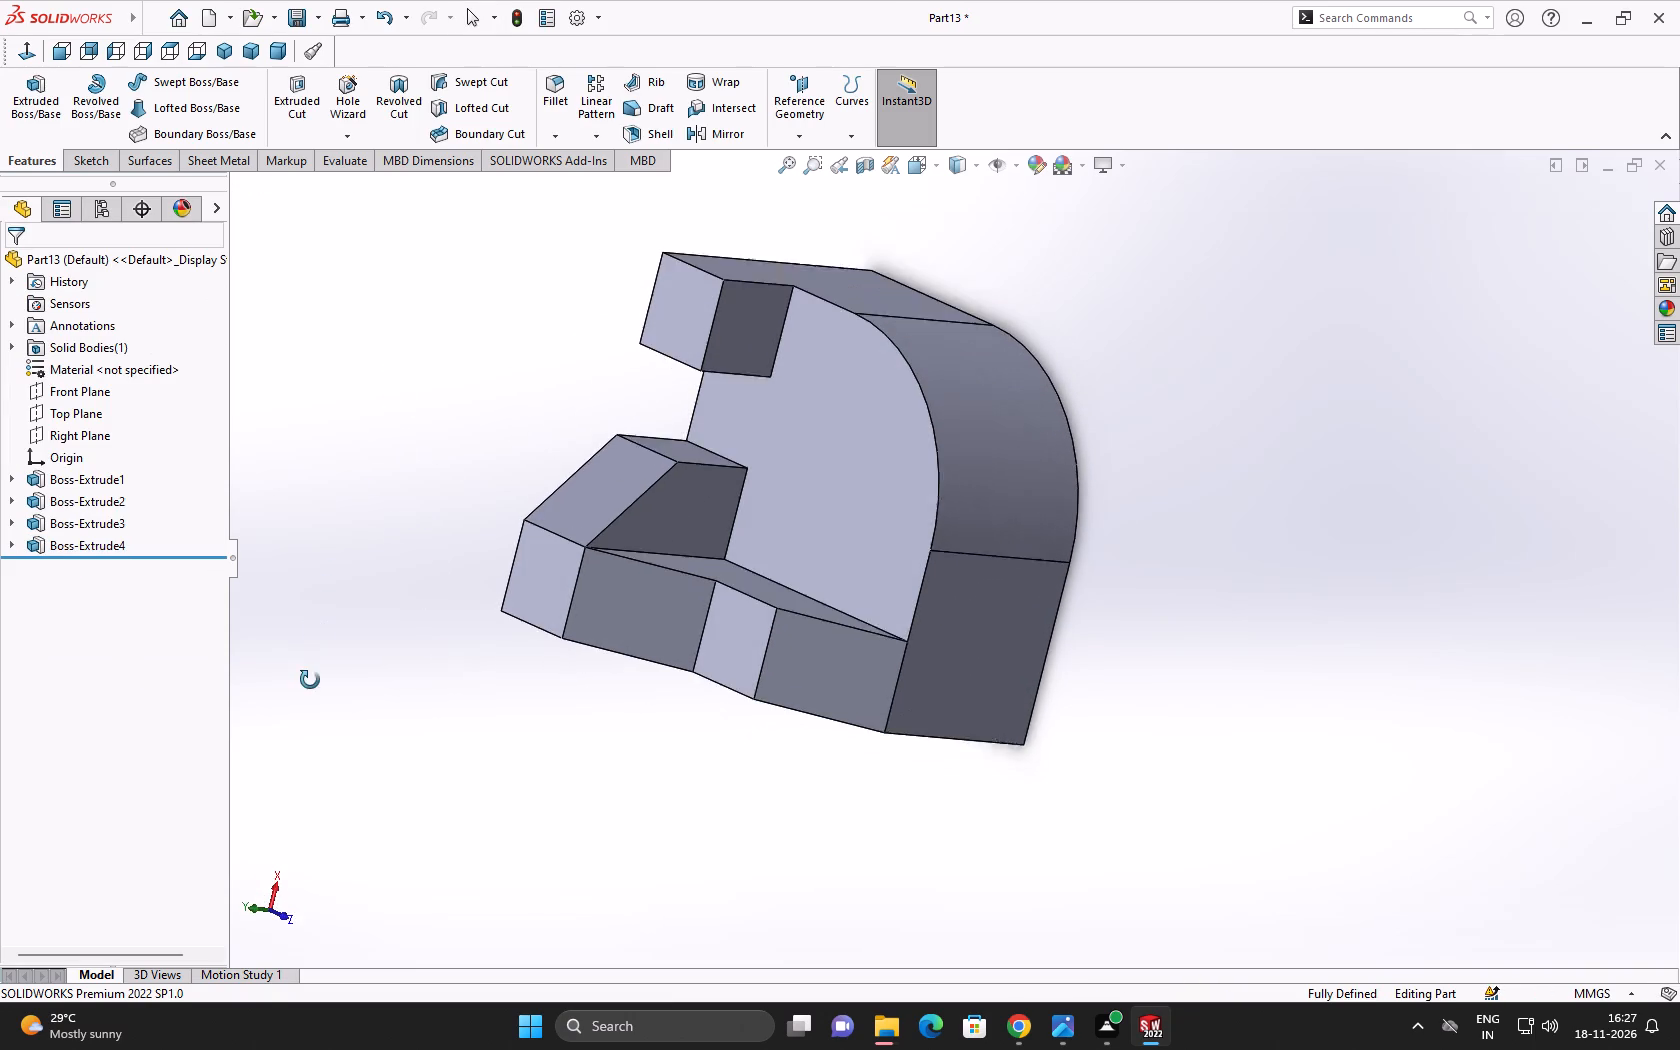
middle_click_drag(310, 680, 310, 687)
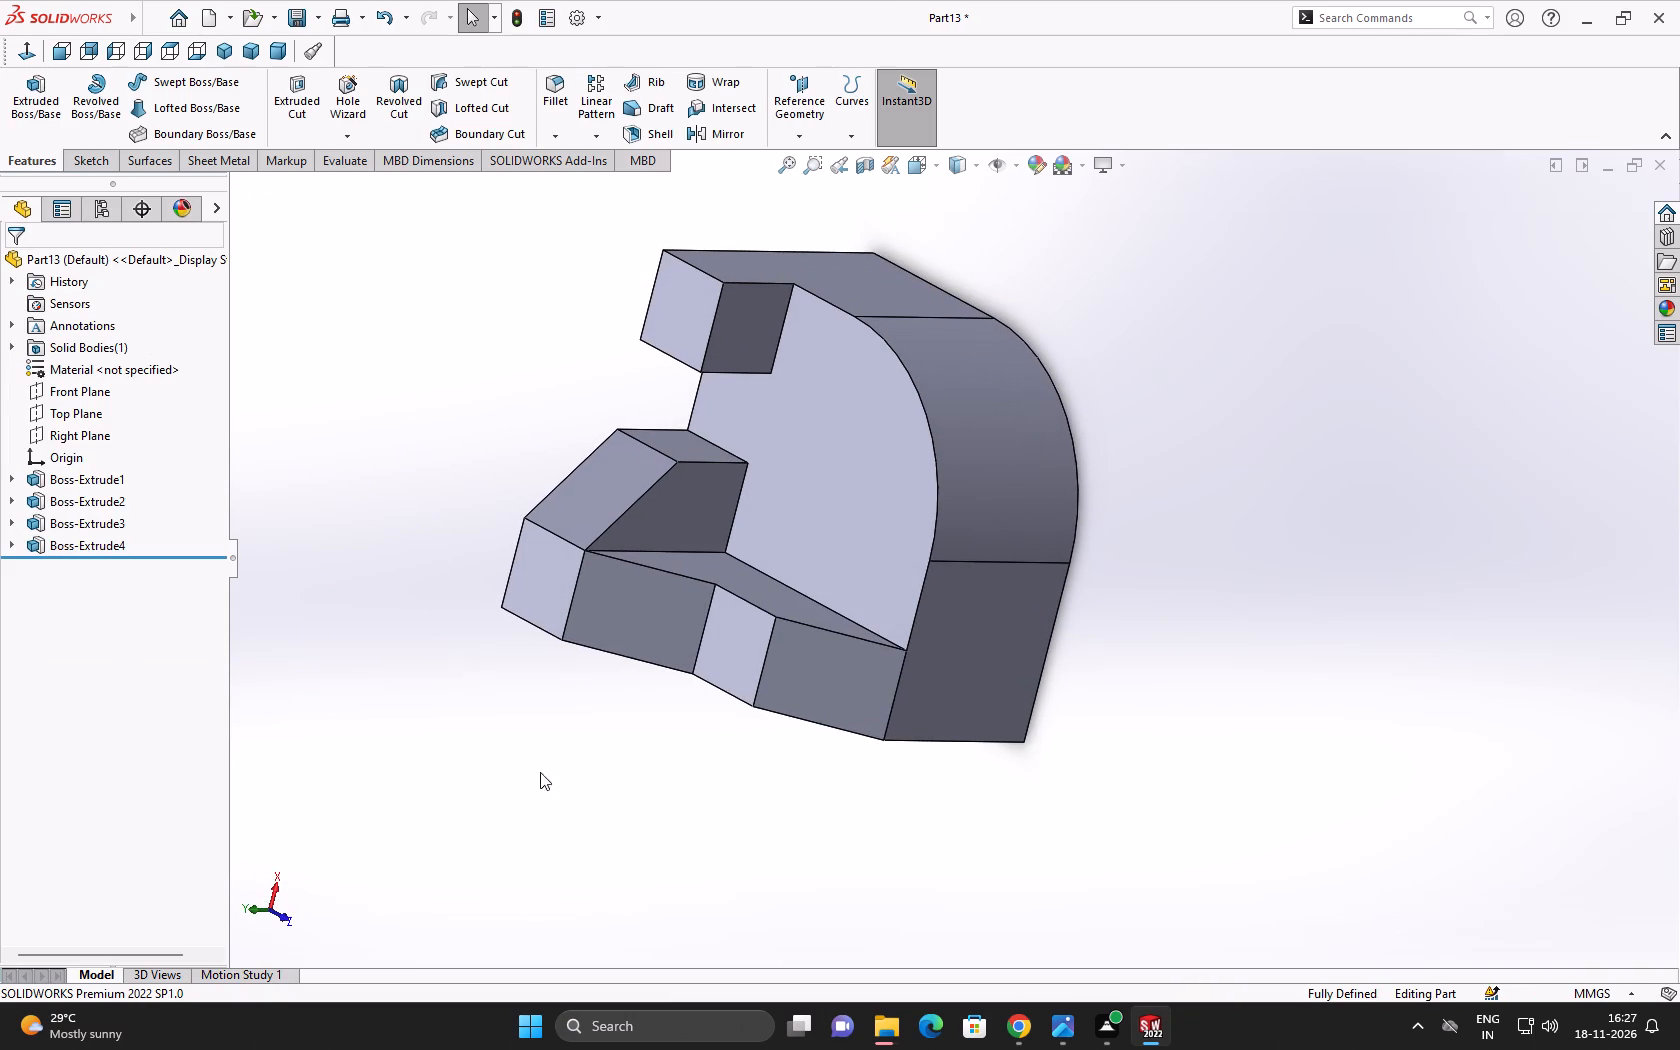
middle_click_drag(879, 540, 846, 545)
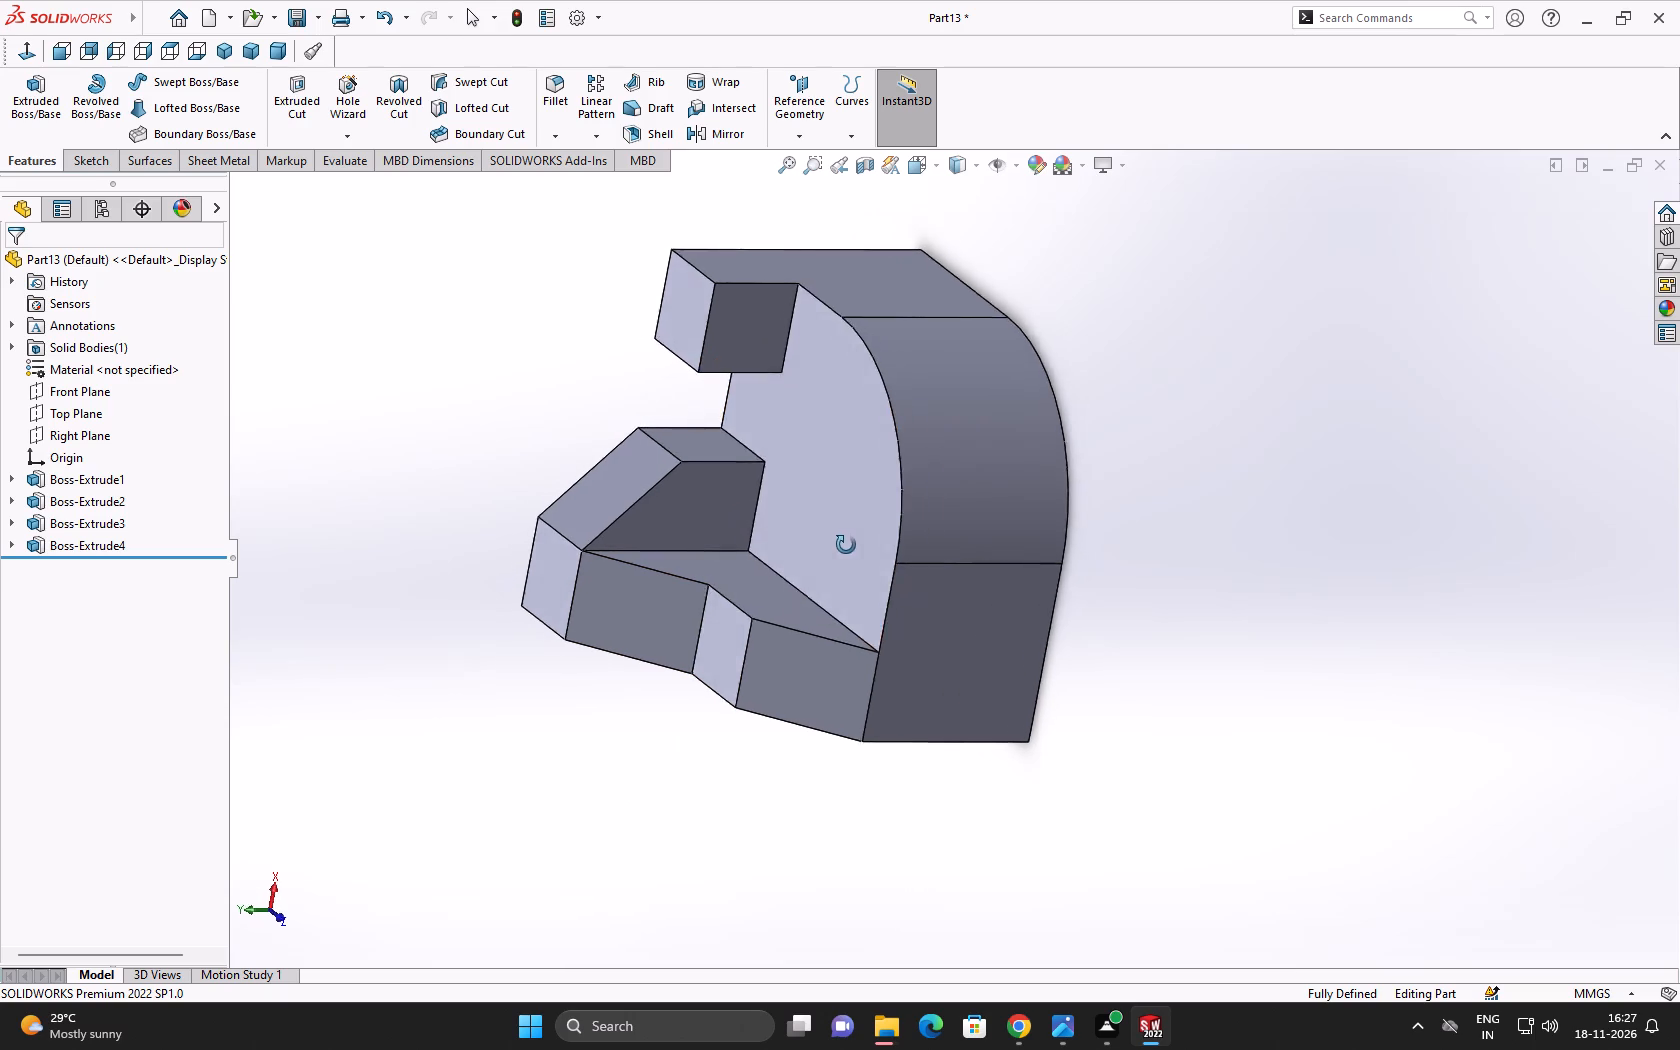
middle_click_drag(846, 545, 603, 542)
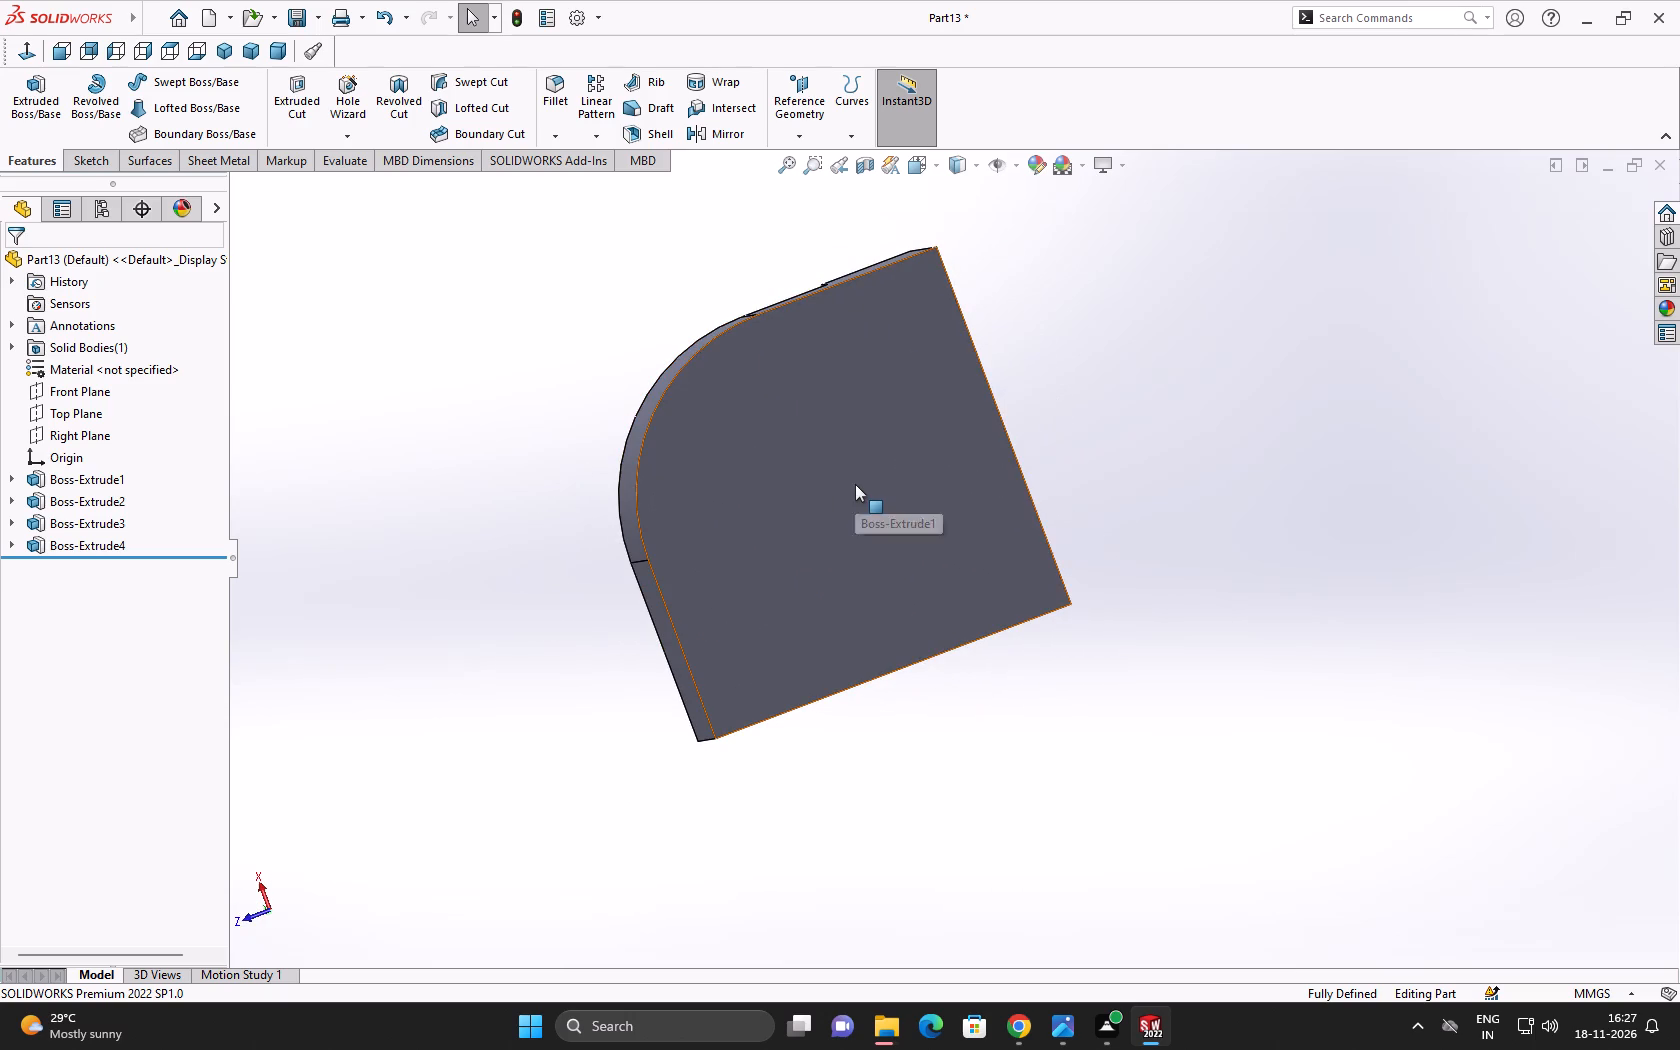
left_click(855, 484)
left_click(945, 430)
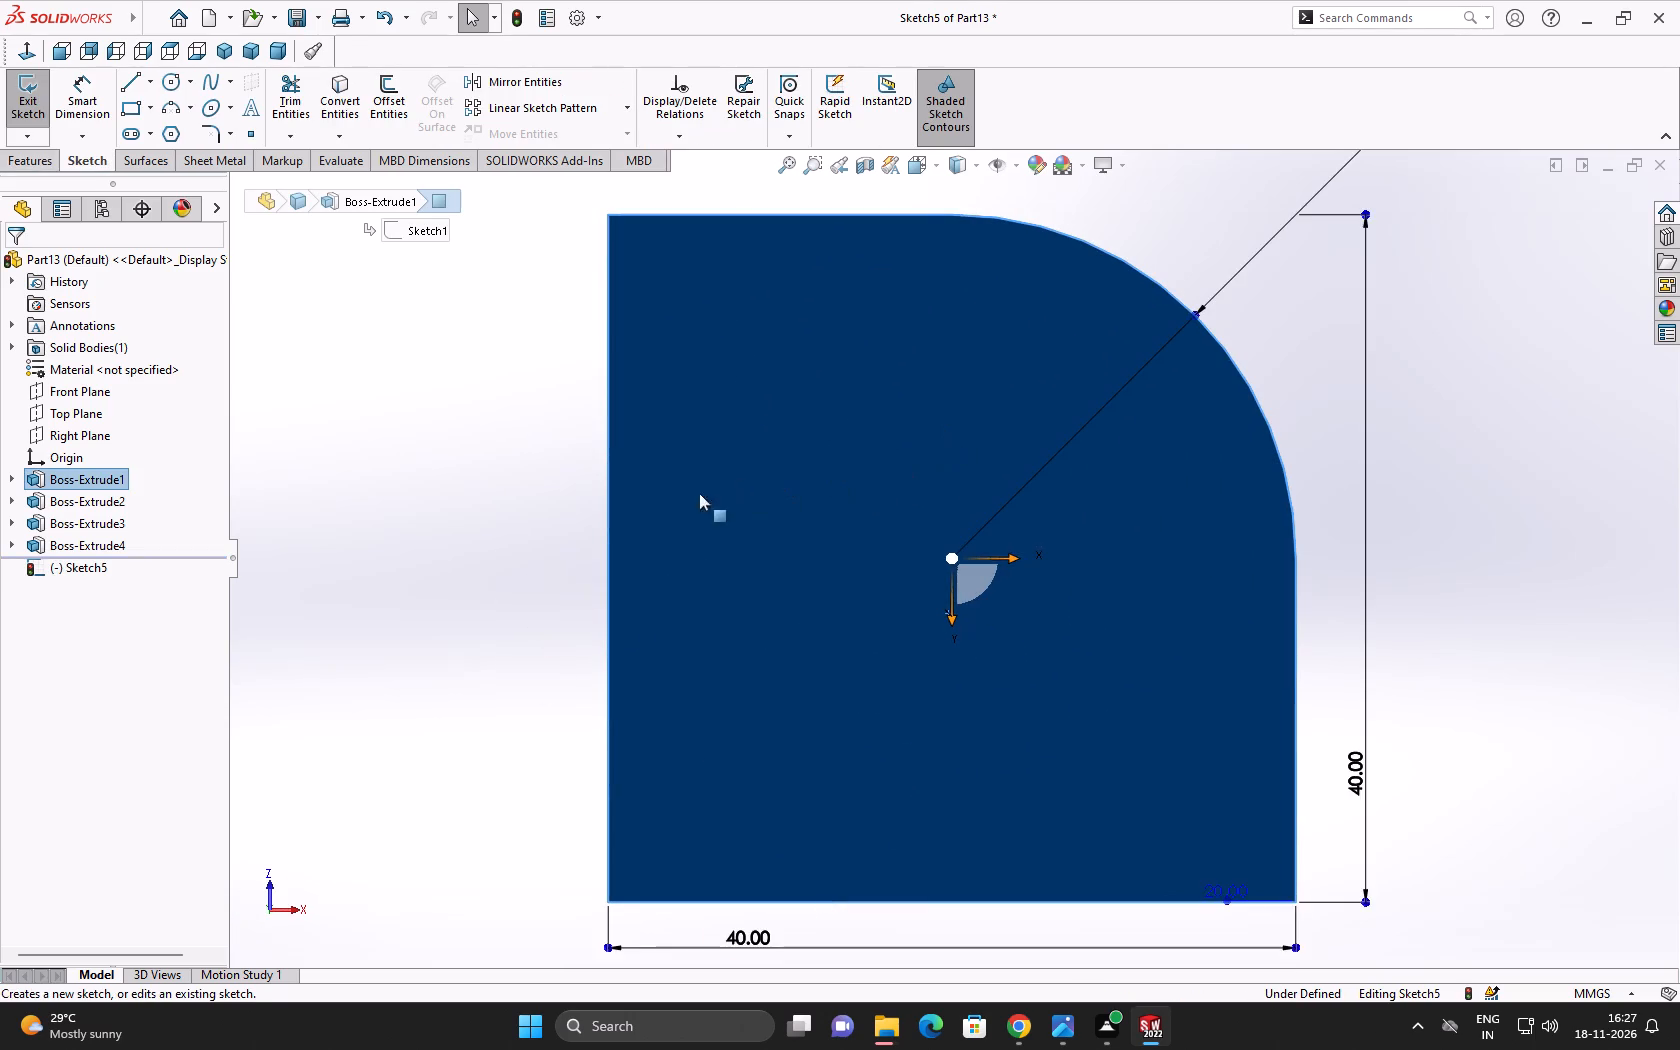
left_click(414, 550)
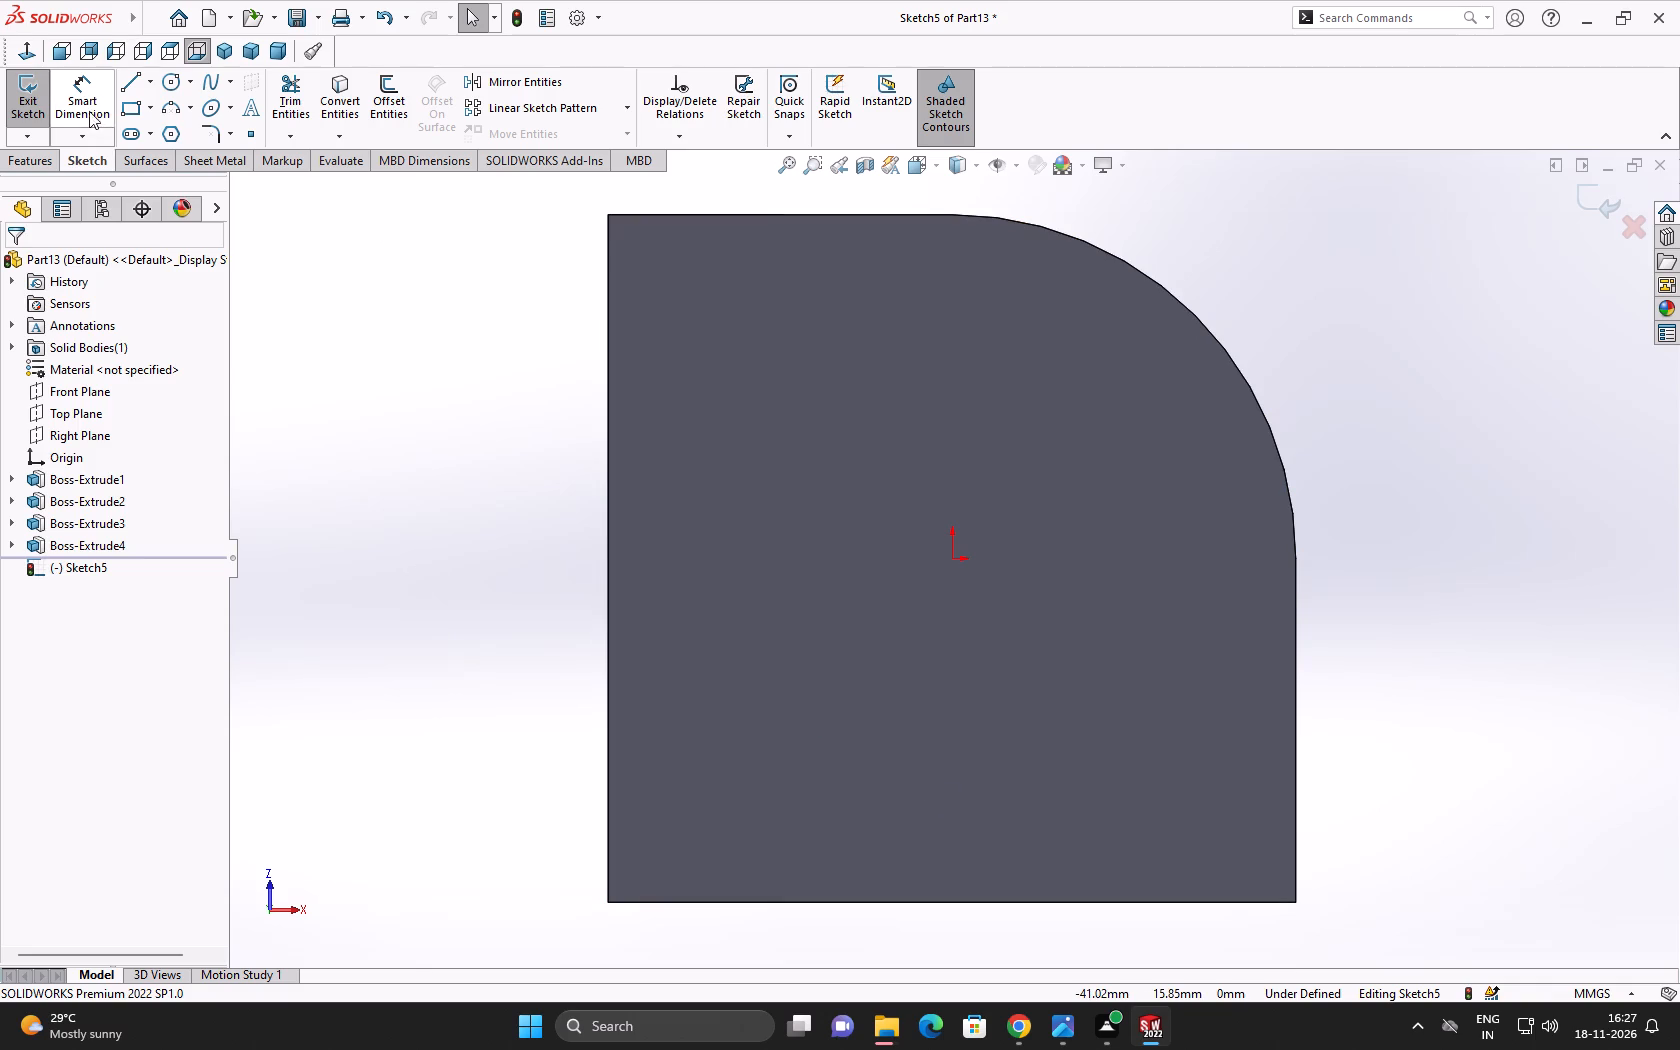
Sketch a circle of about 11 mm radius centred on the origin of the bottom face.
left_click(167, 85)
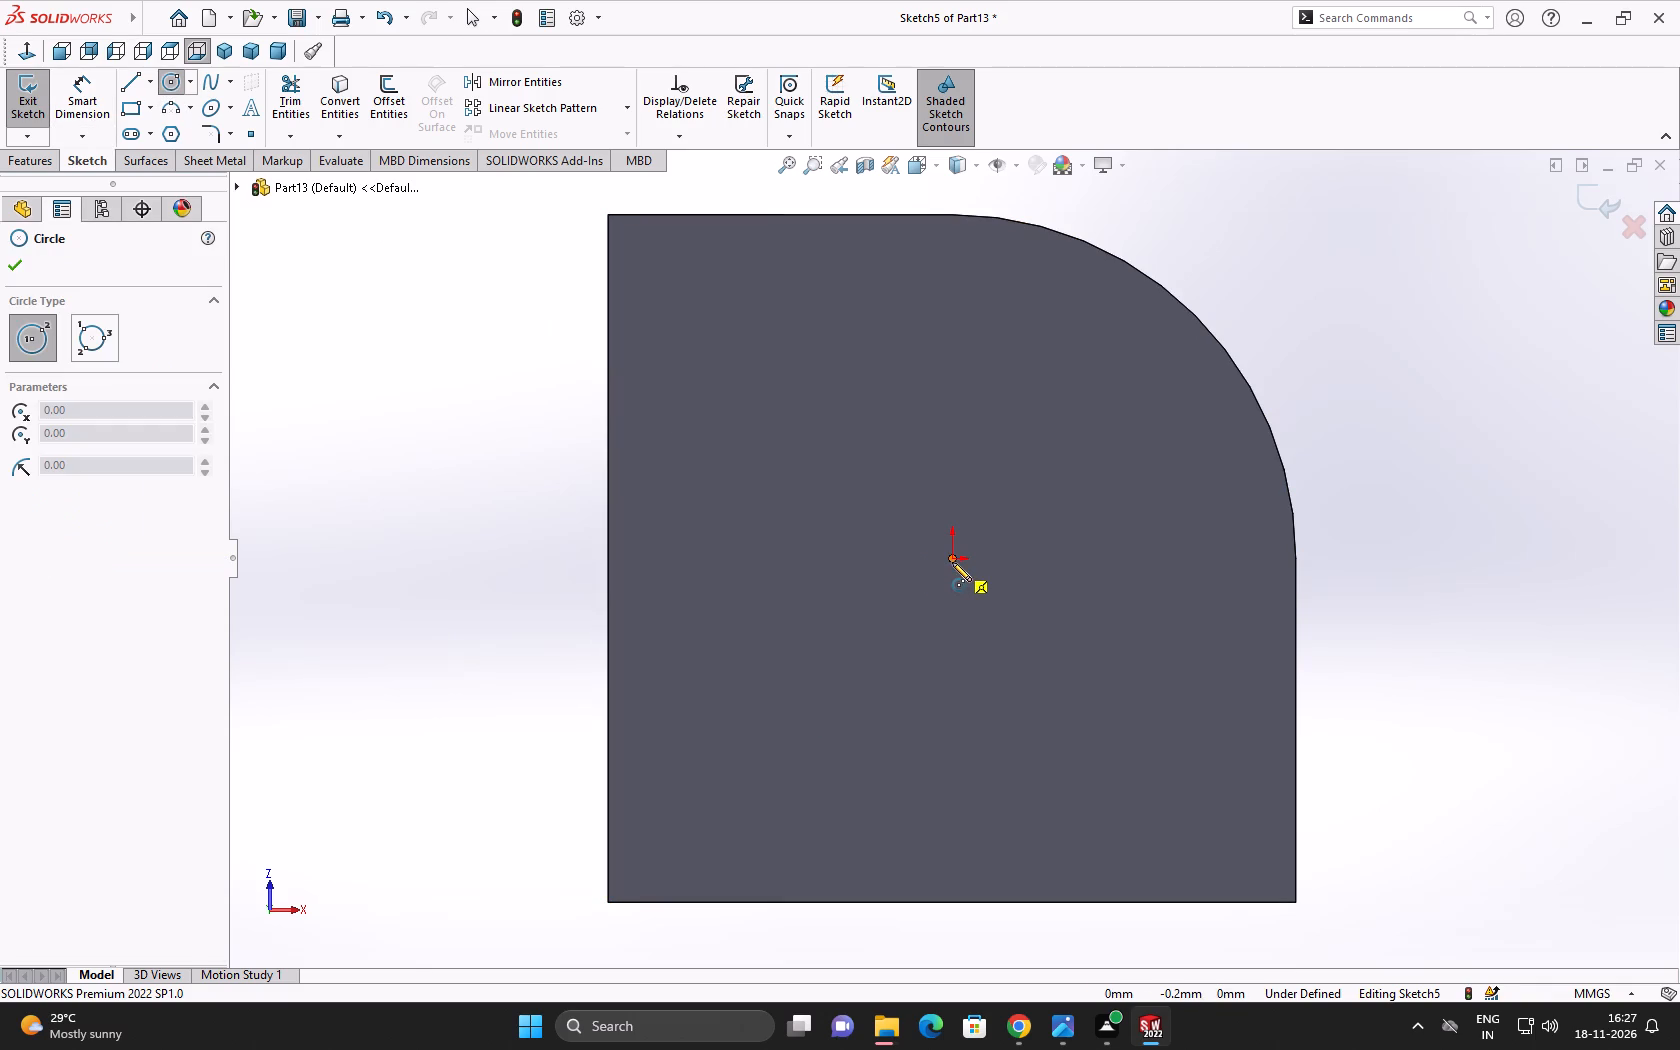
left_click(953, 562)
left_click(883, 734)
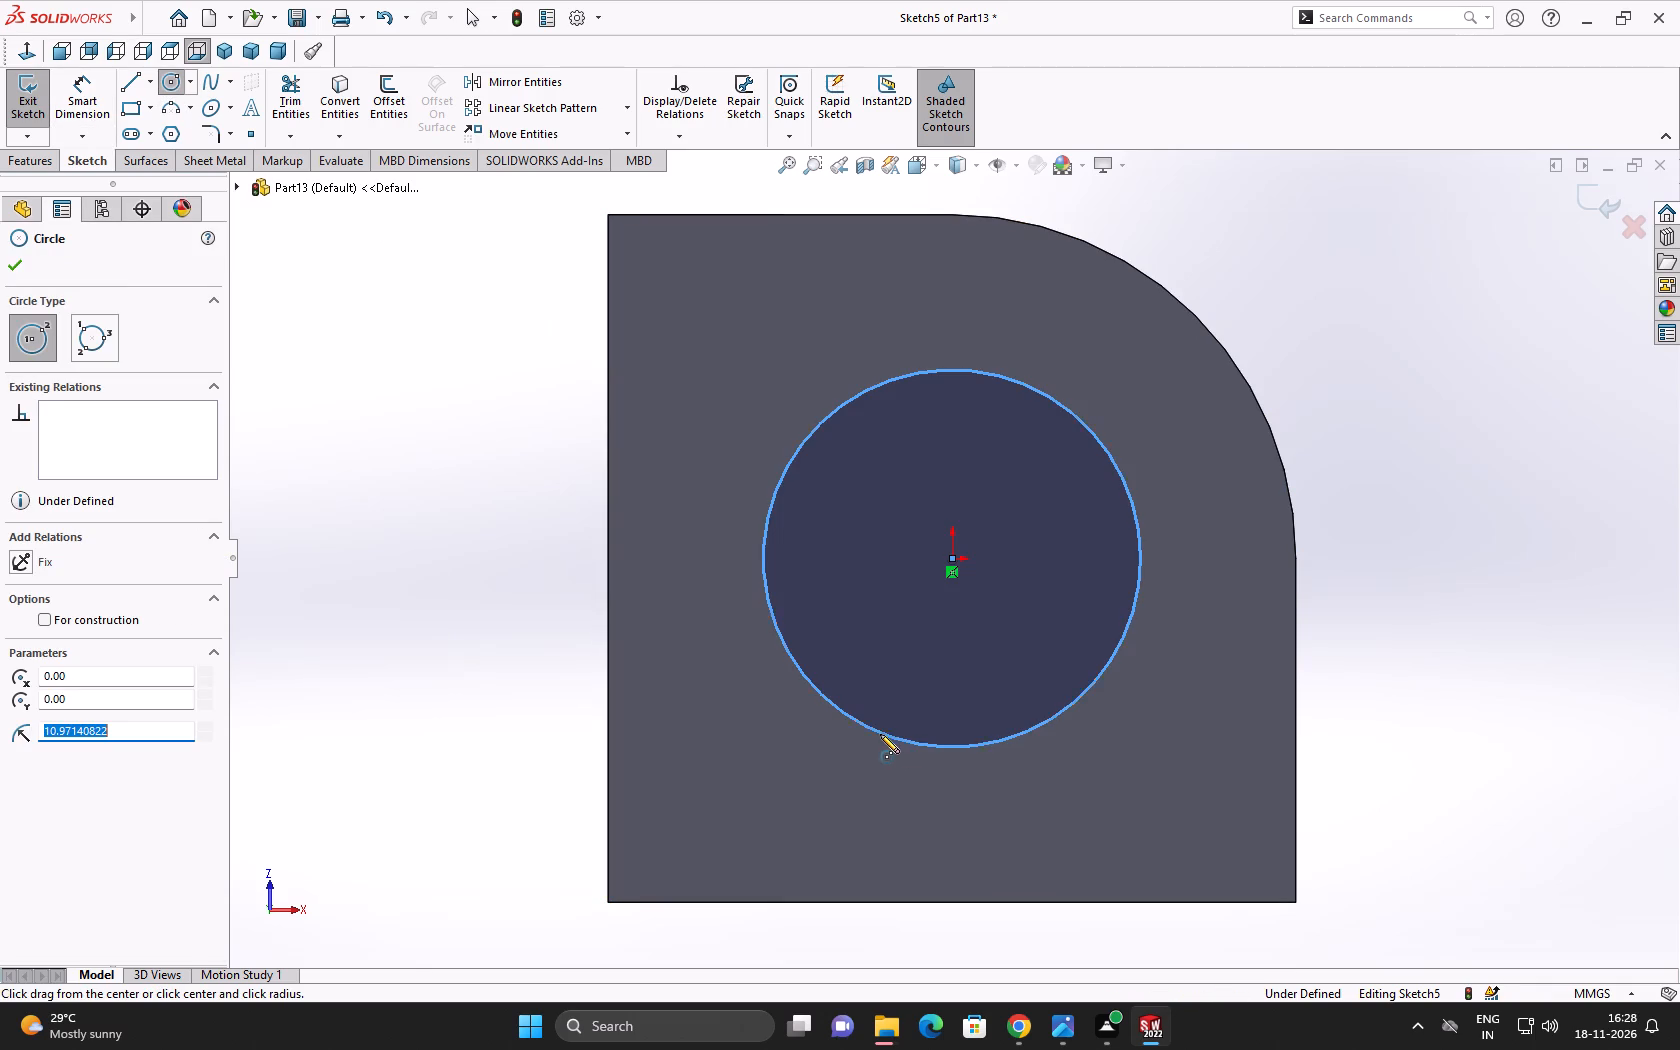
right_click(880, 734)
left_click(923, 758)
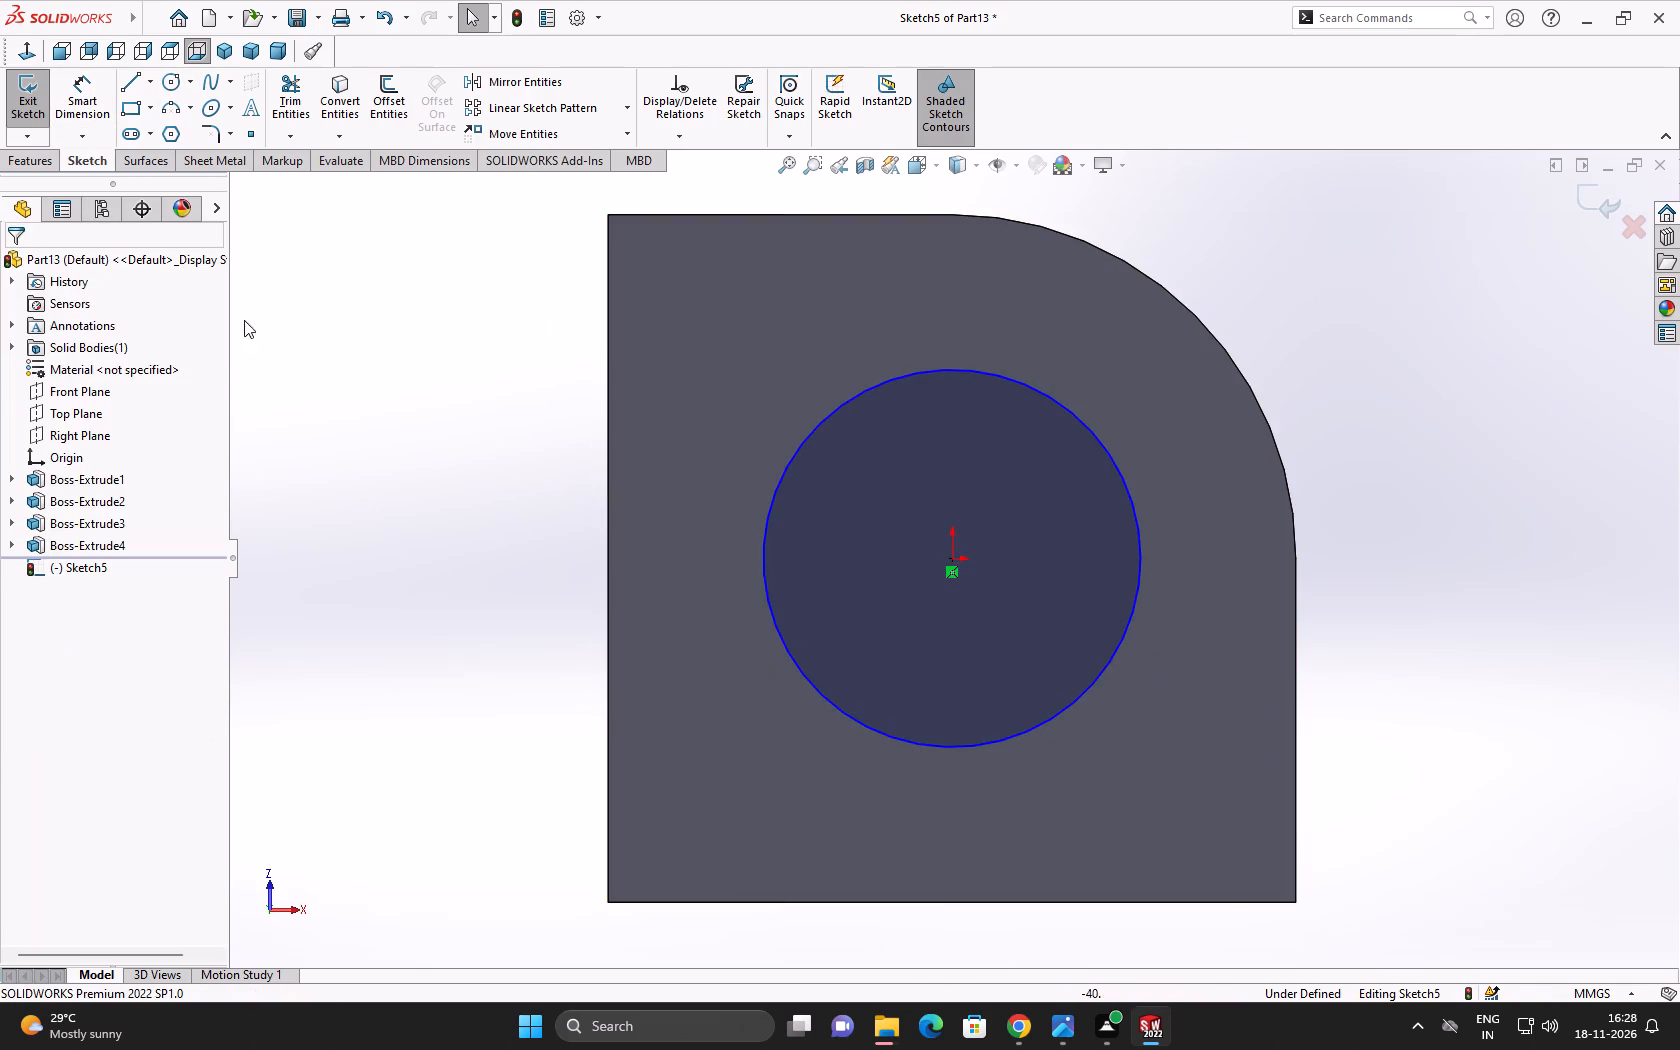
Dimension the circle's diameter as 20 mm.
left_click(80, 84)
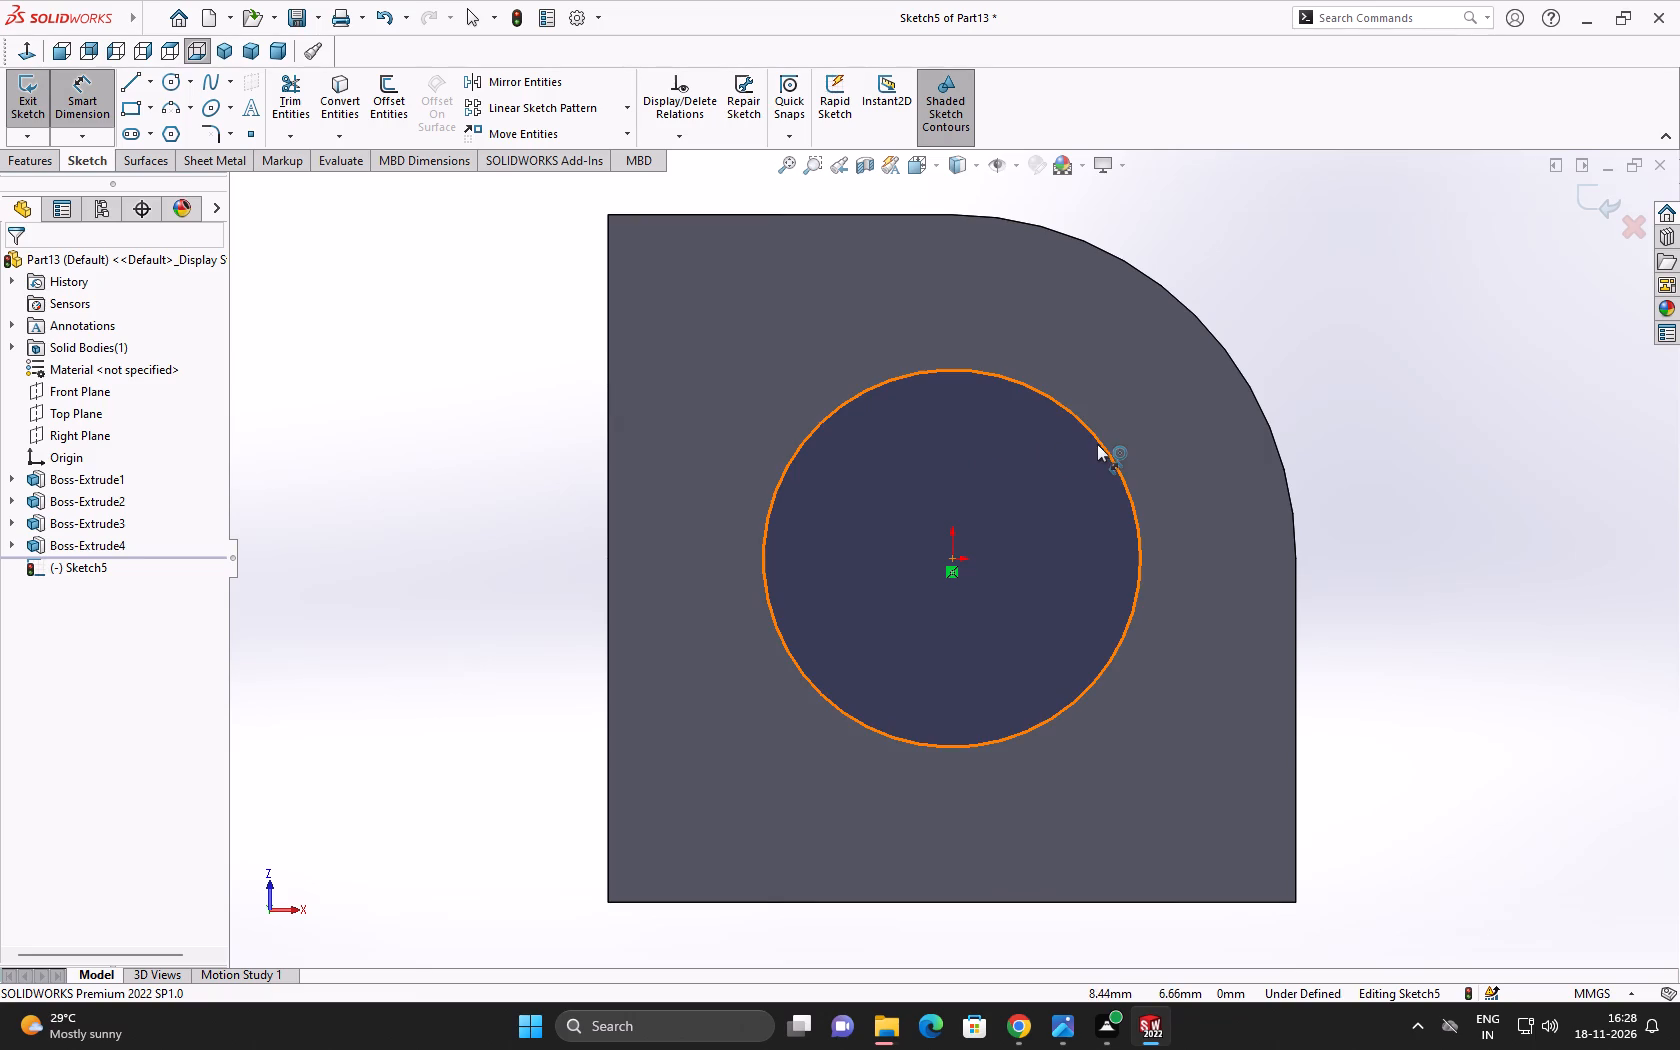
left_click(1098, 444)
left_click(1305, 327)
type("20")
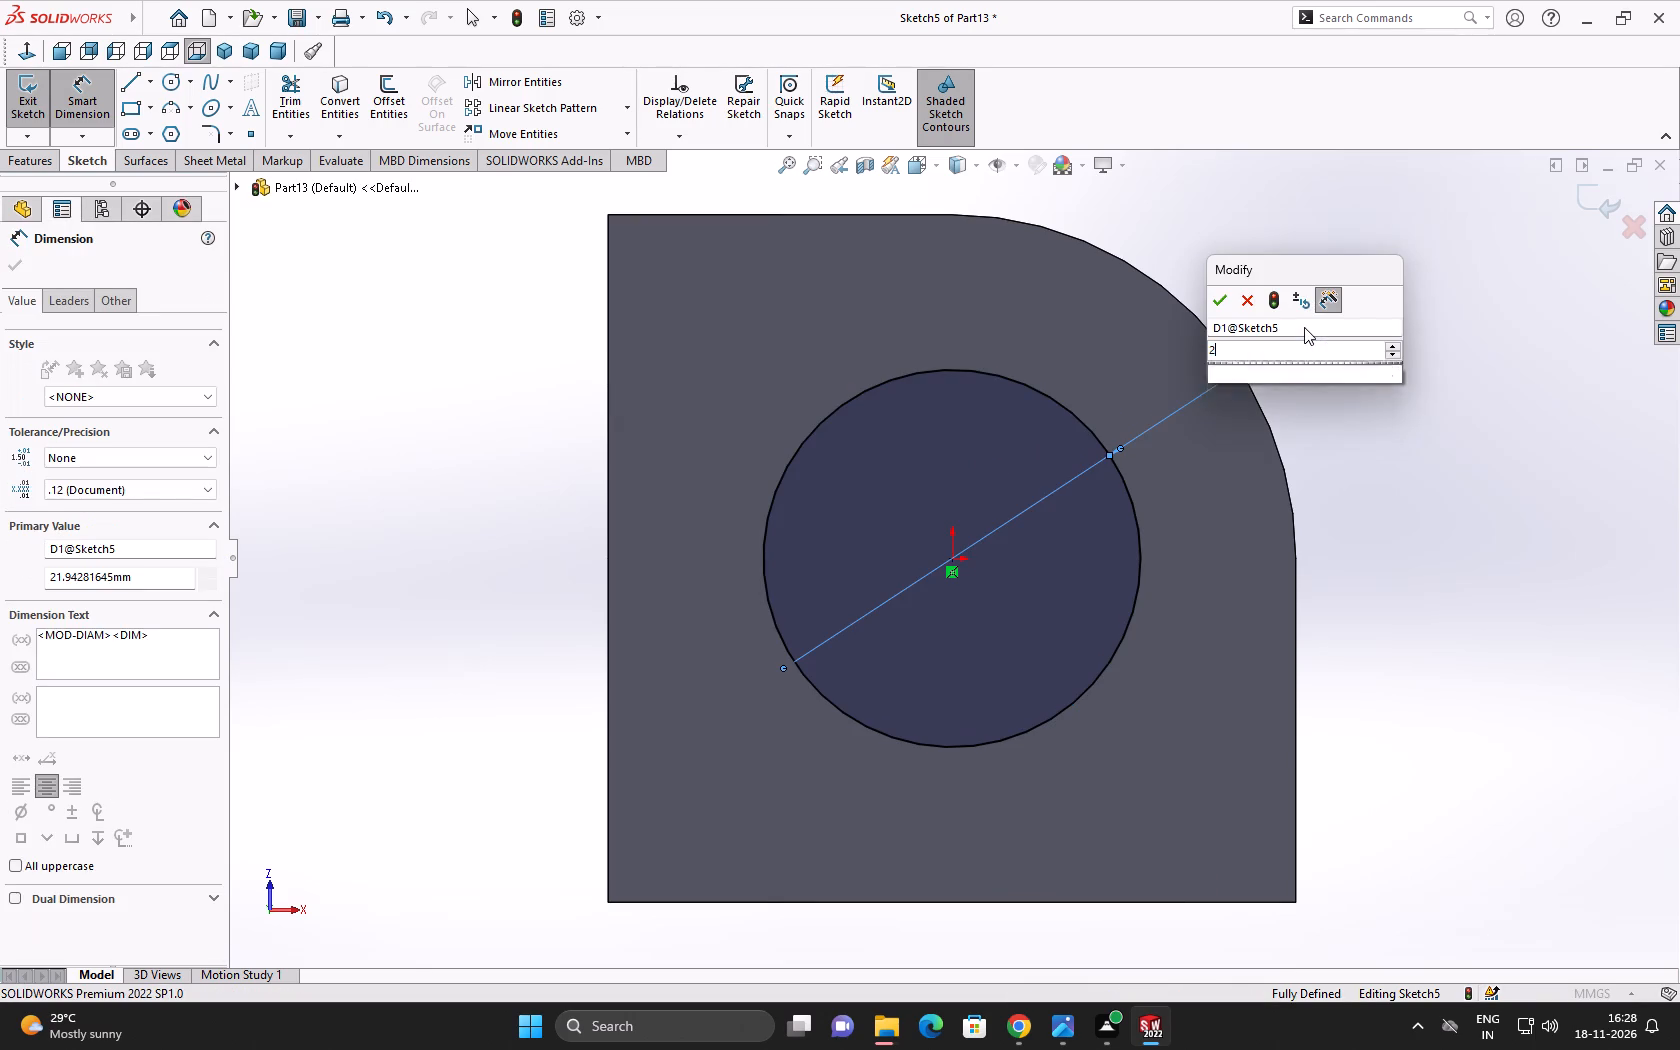
left_click(1224, 296)
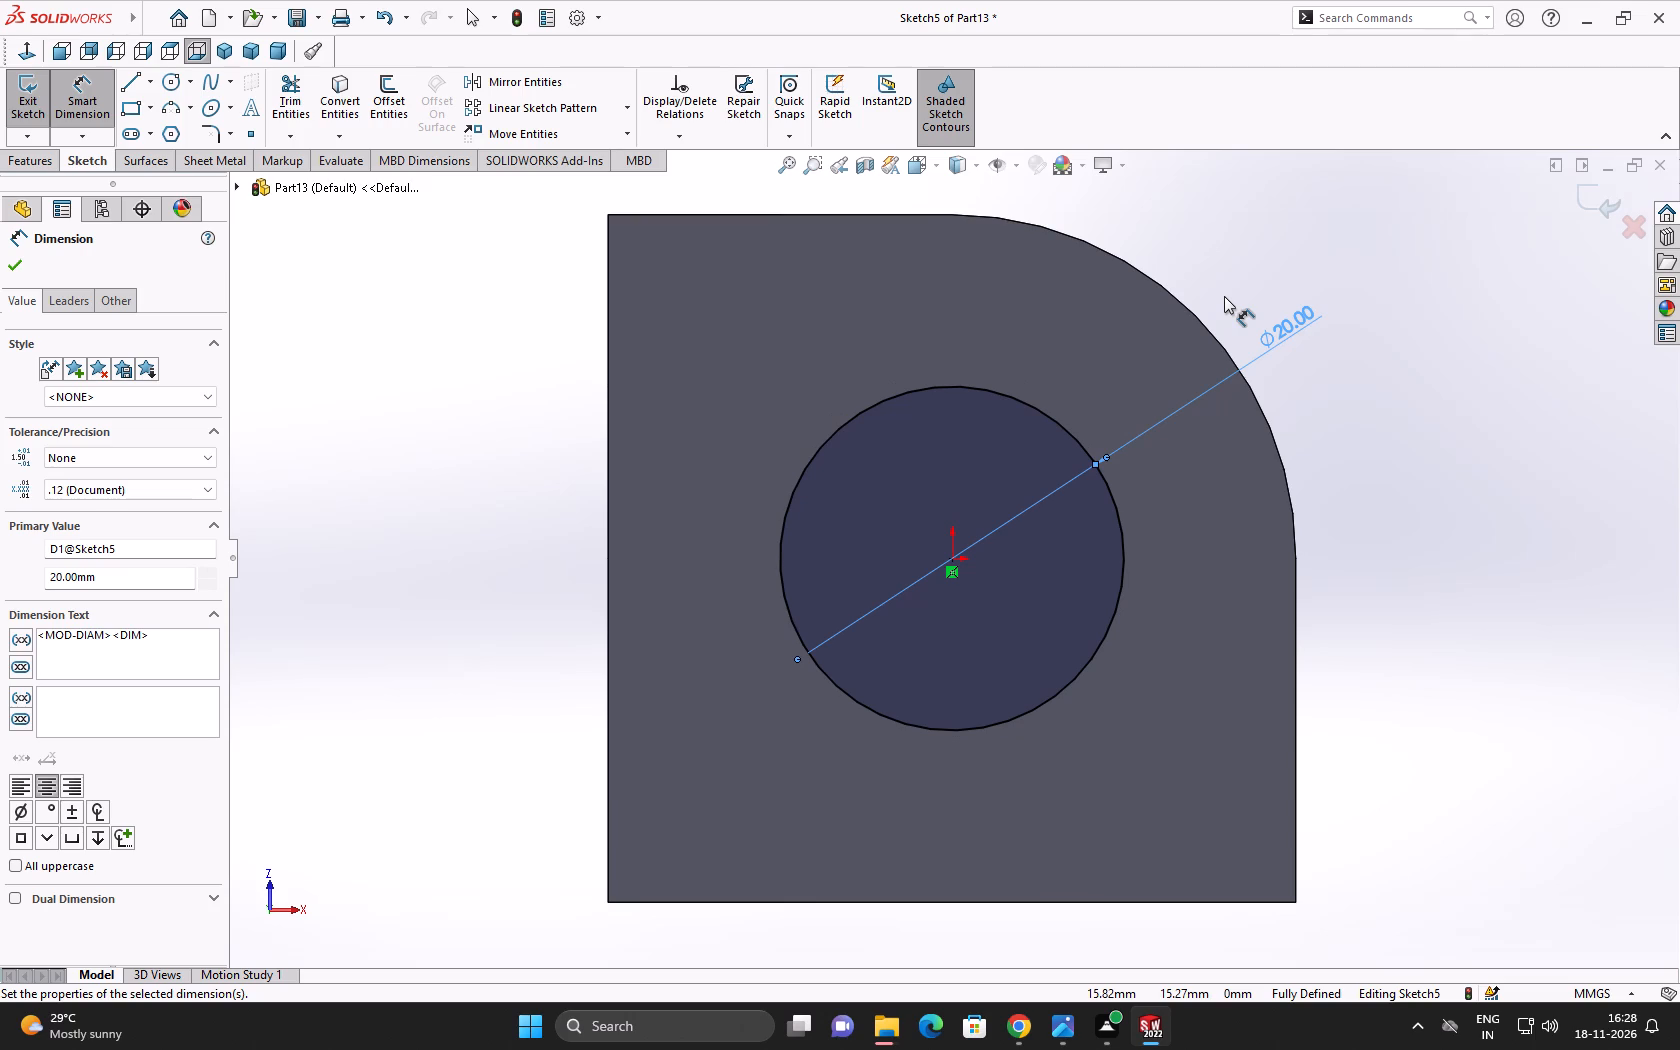
middle_click_drag(329, 421, 336, 435)
middle_click_drag(336, 435, 601, 702)
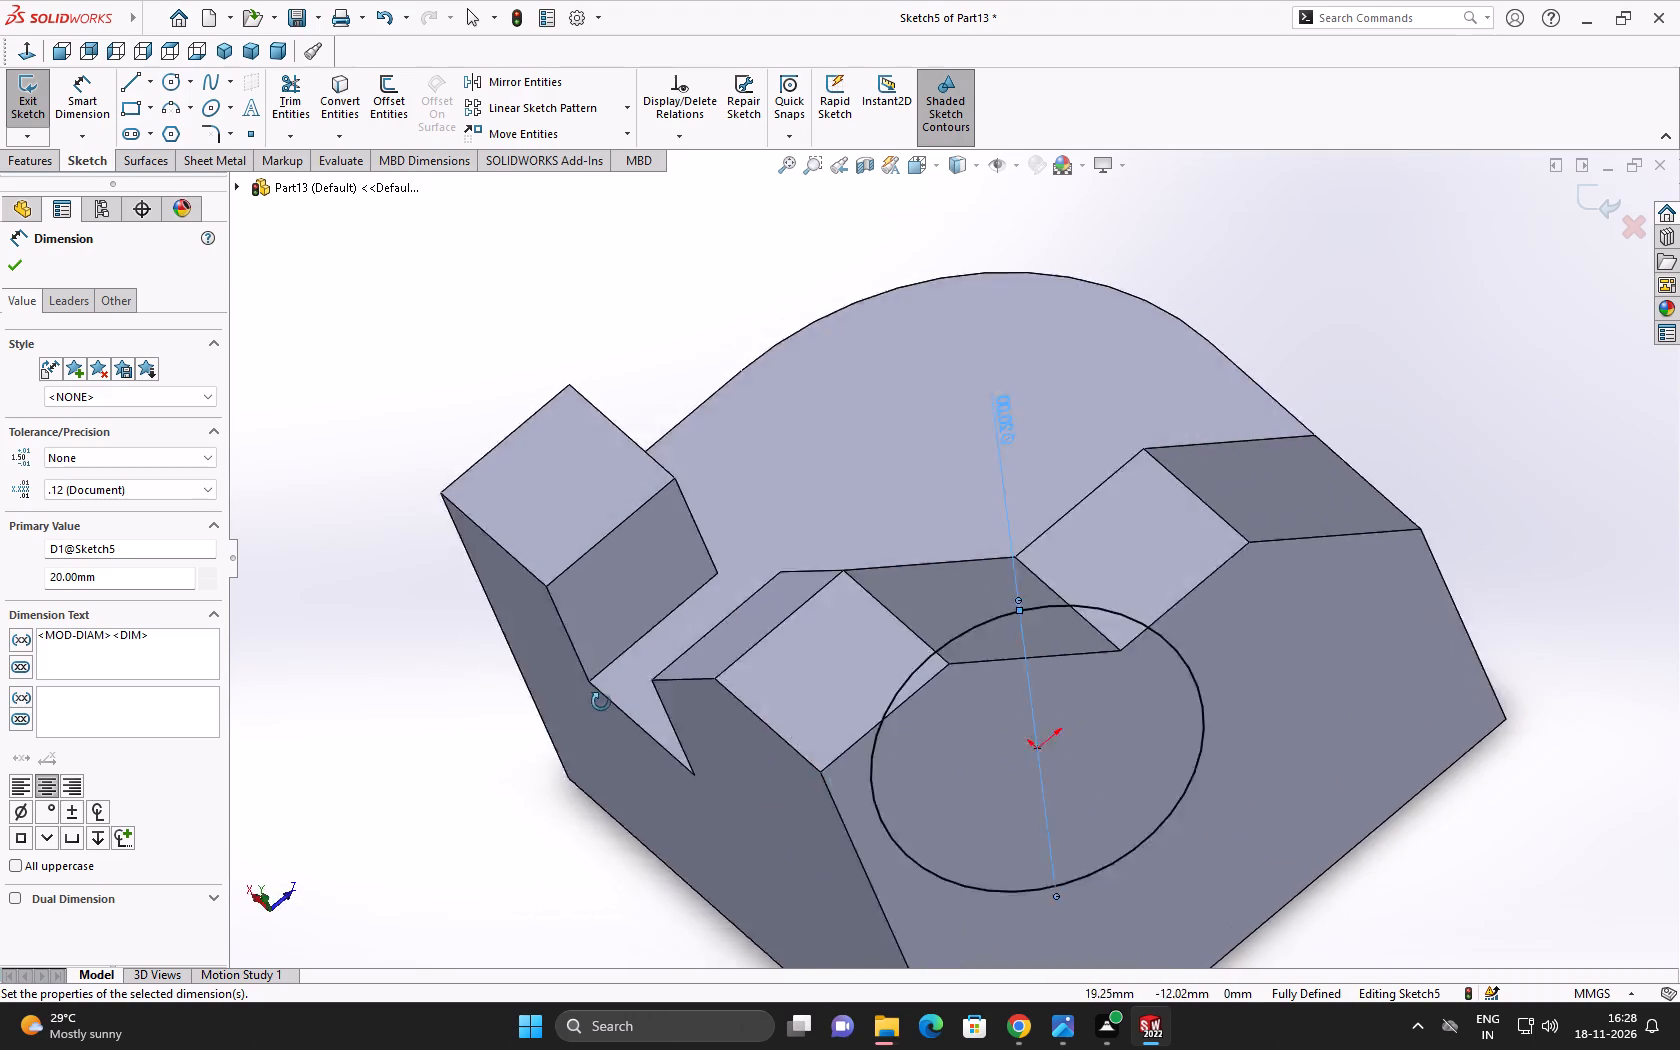
middle_click_drag(601, 702, 324, 615)
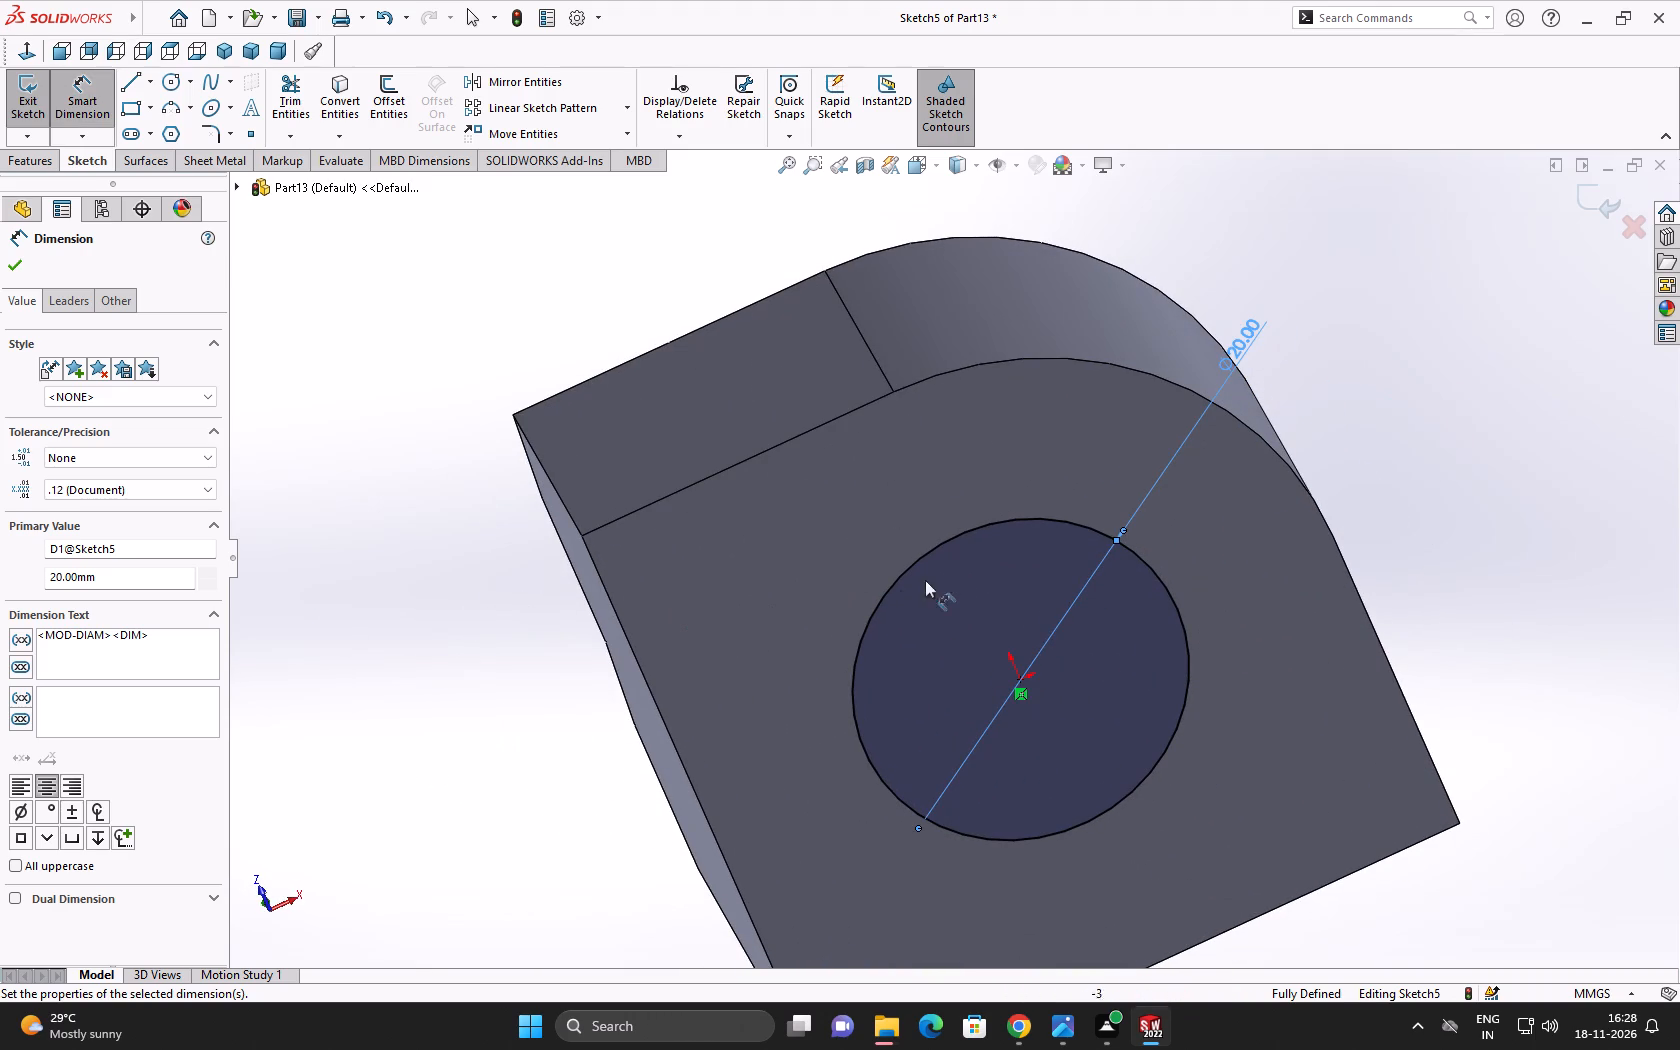
left_click(20, 263)
Cut-extrude the 20 mm circle from the bottom face up to the block's flat upper face, using the Up To Surface end condition.
left_click(33, 153)
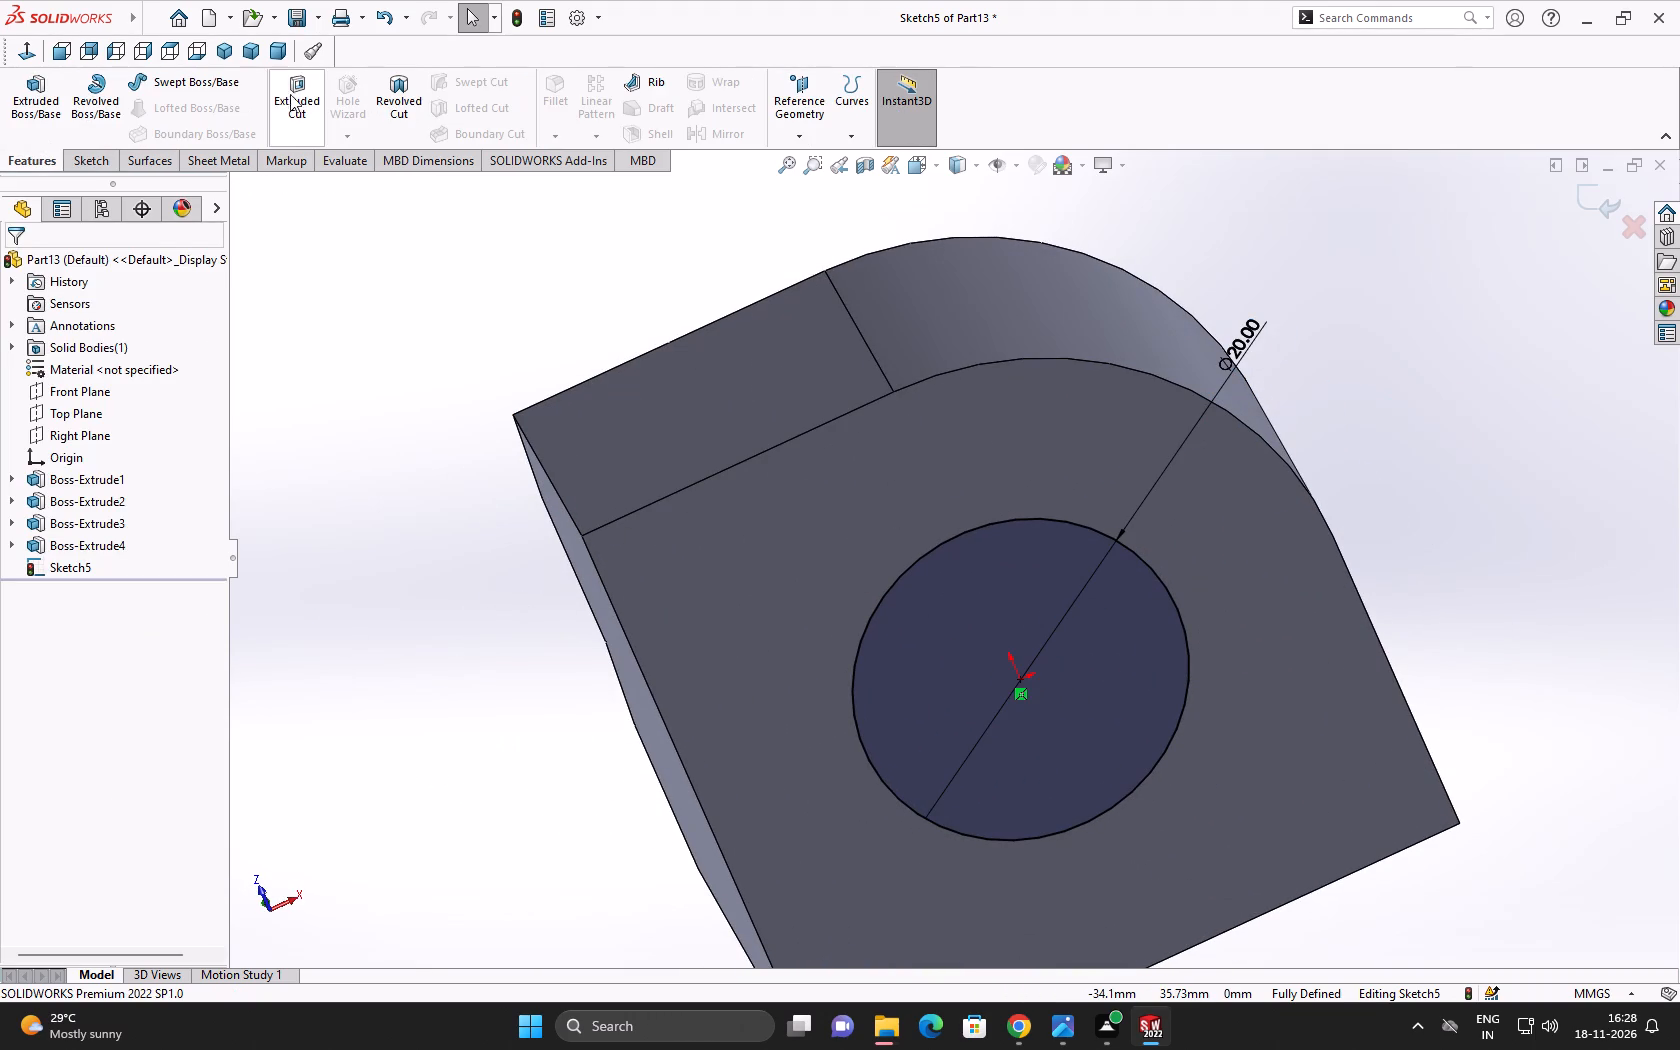
left_click(292, 94)
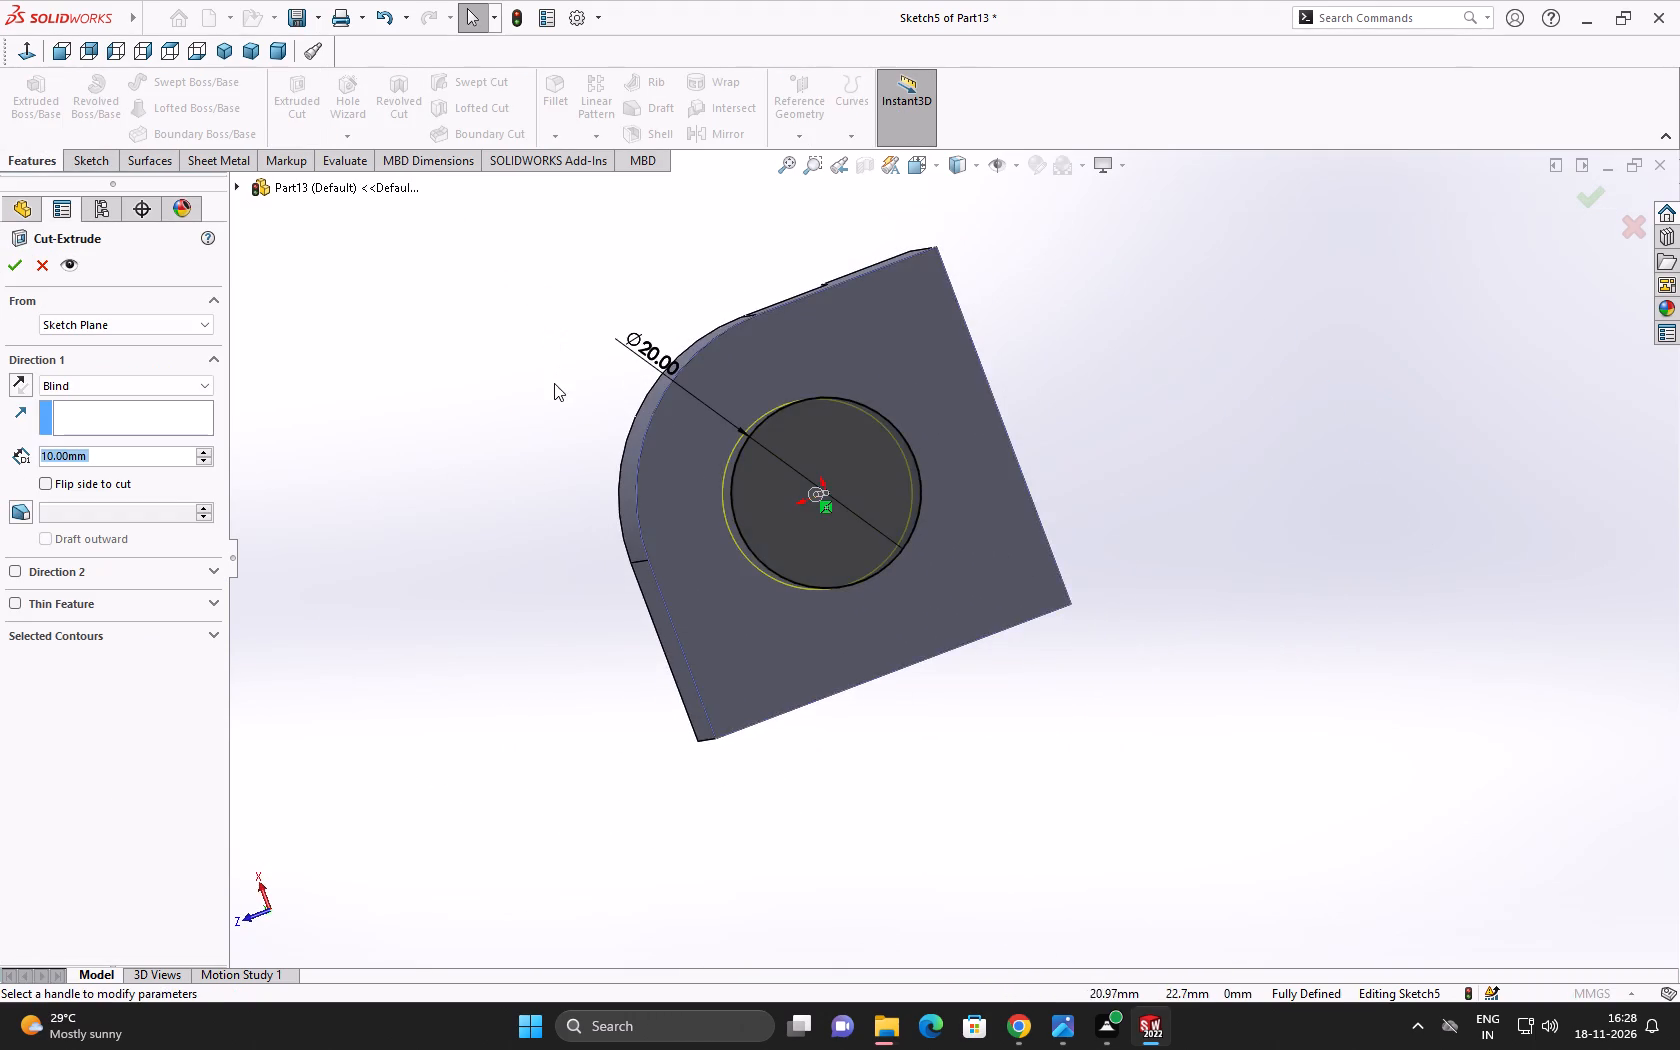
scroll(554, 383, "down", 1)
middle_click_drag(561, 384, 903, 492)
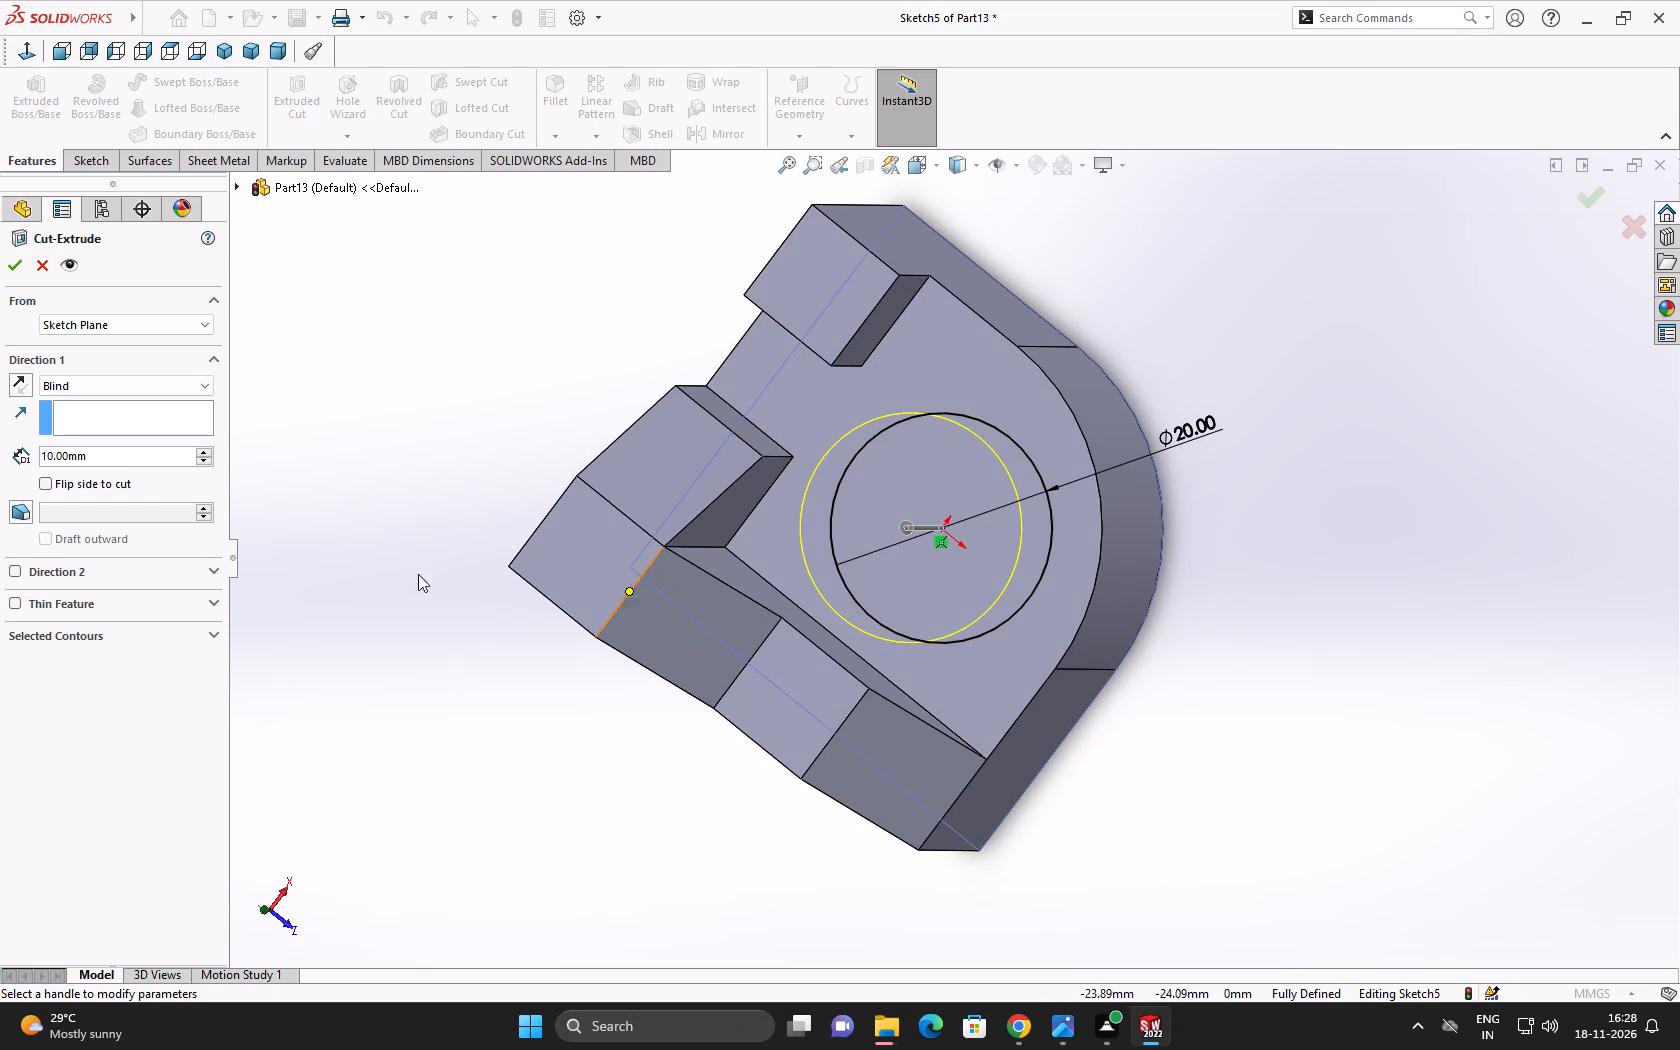
left_click(106, 393)
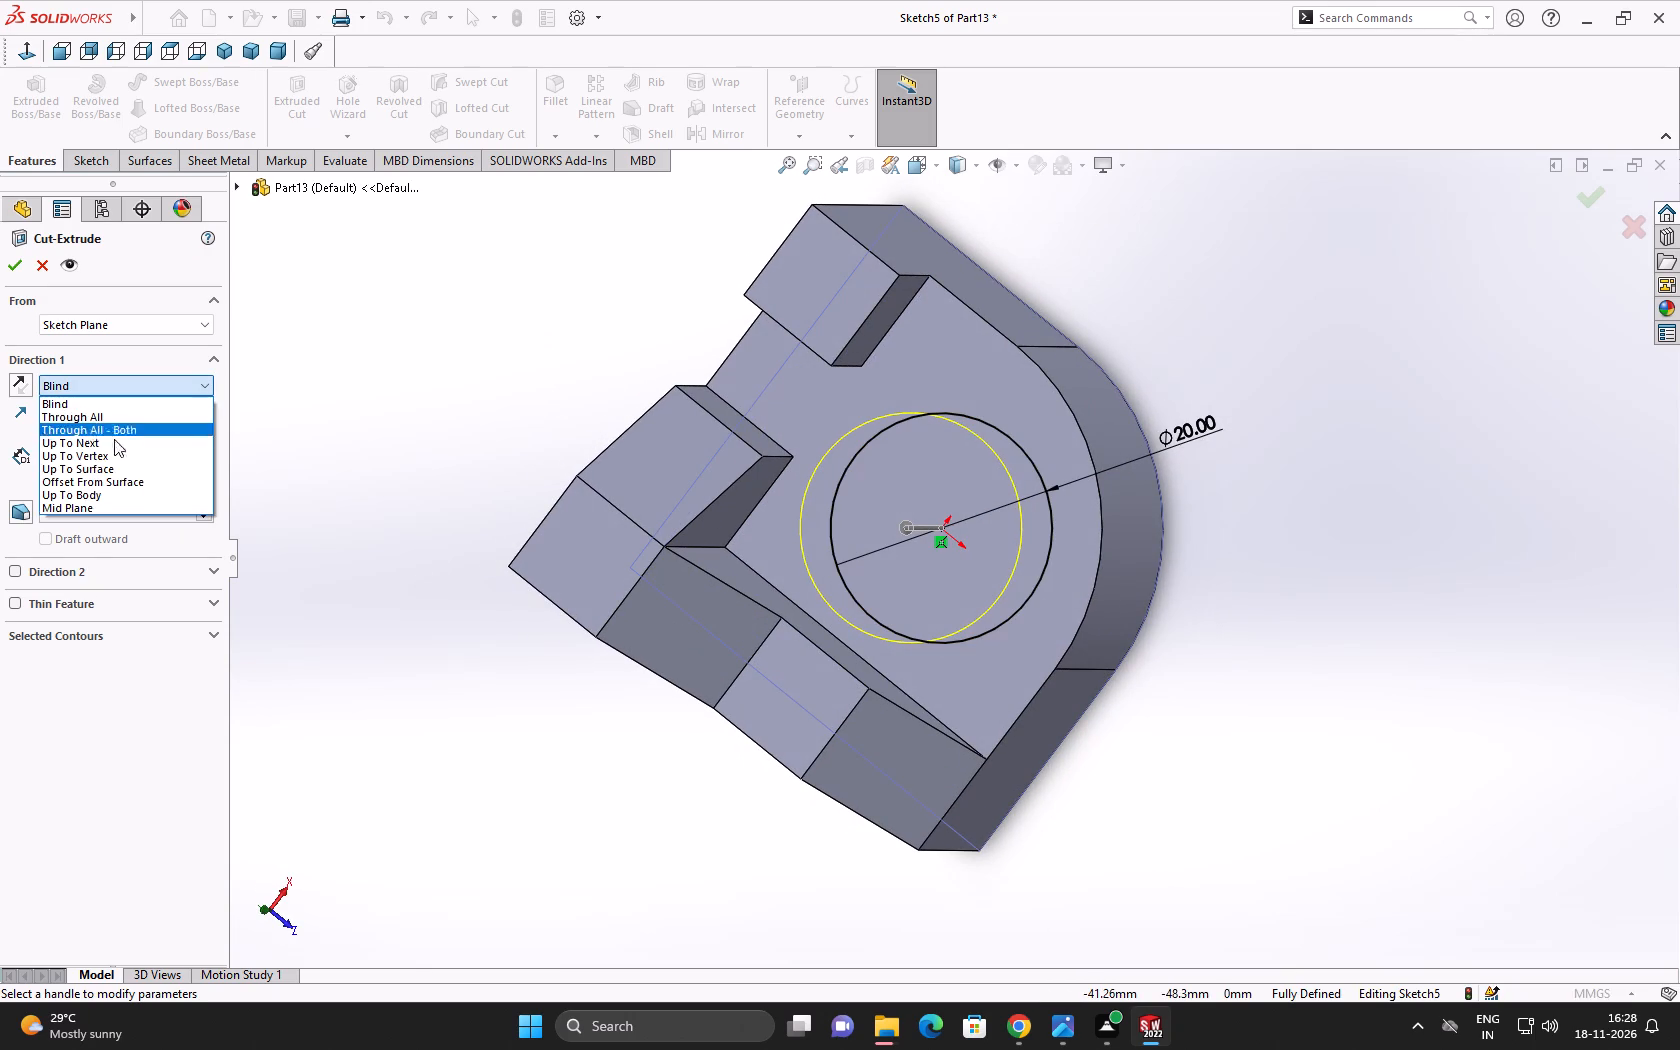
left_click(122, 469)
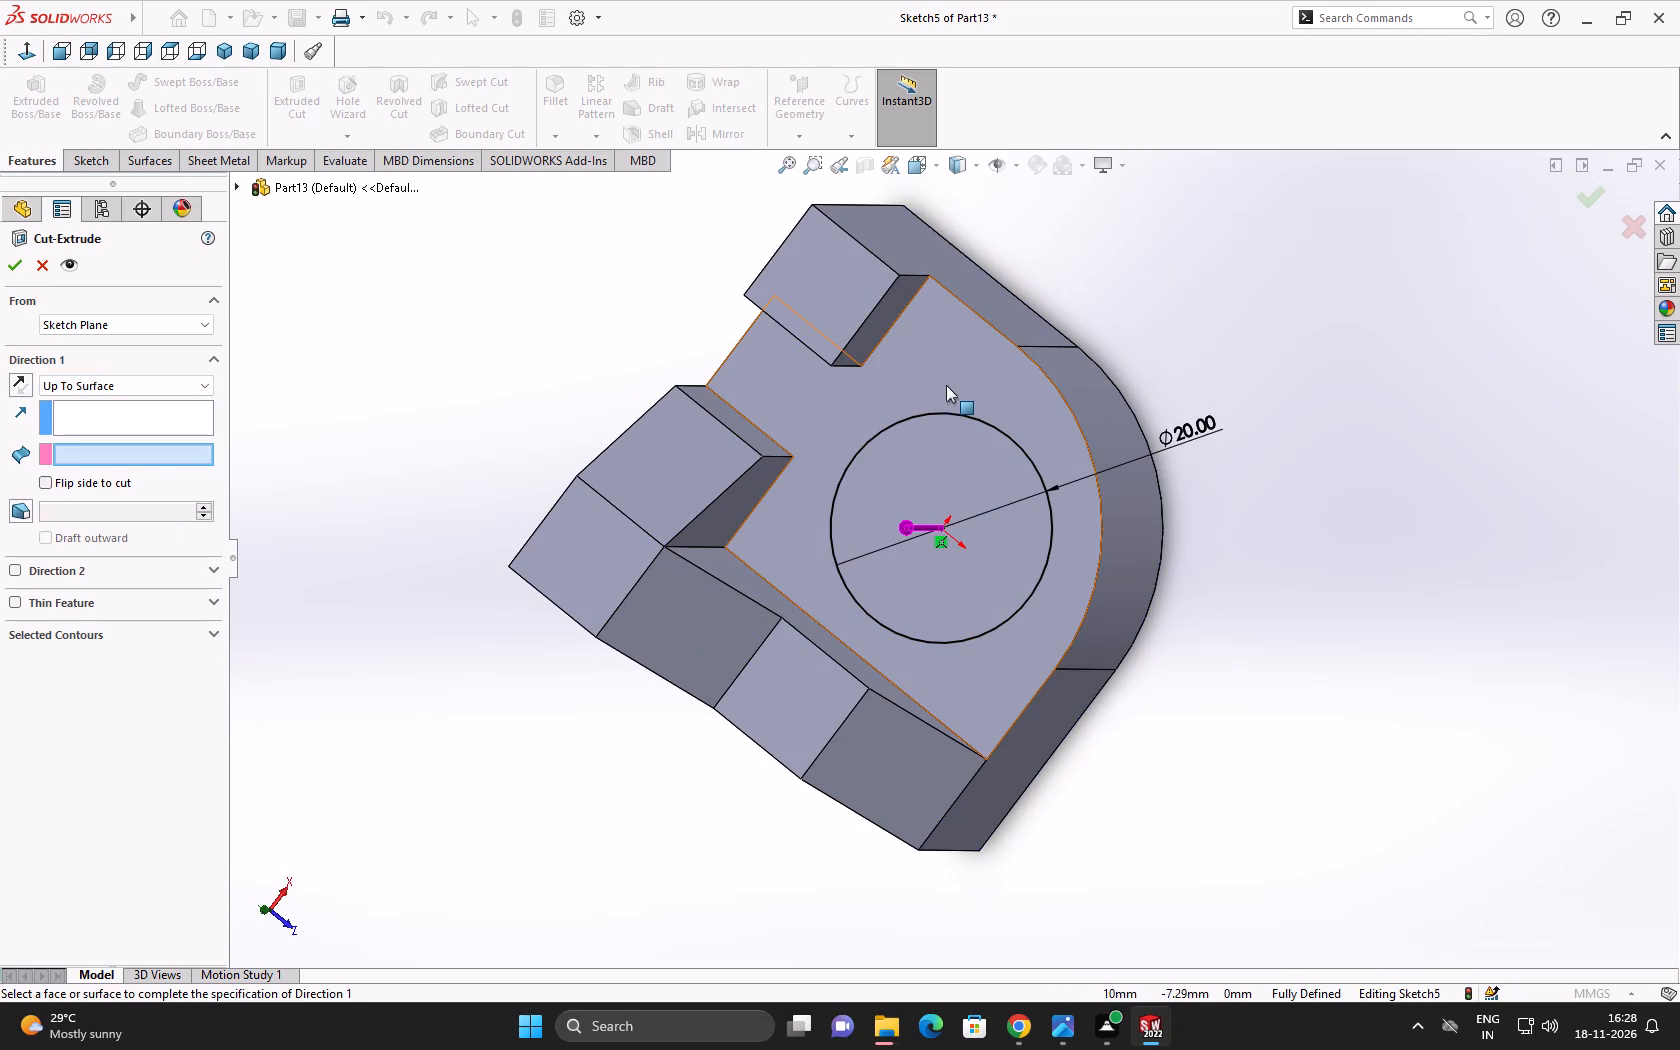
left_click(946, 385)
middle_click_drag(1319, 691, 1098, 772)
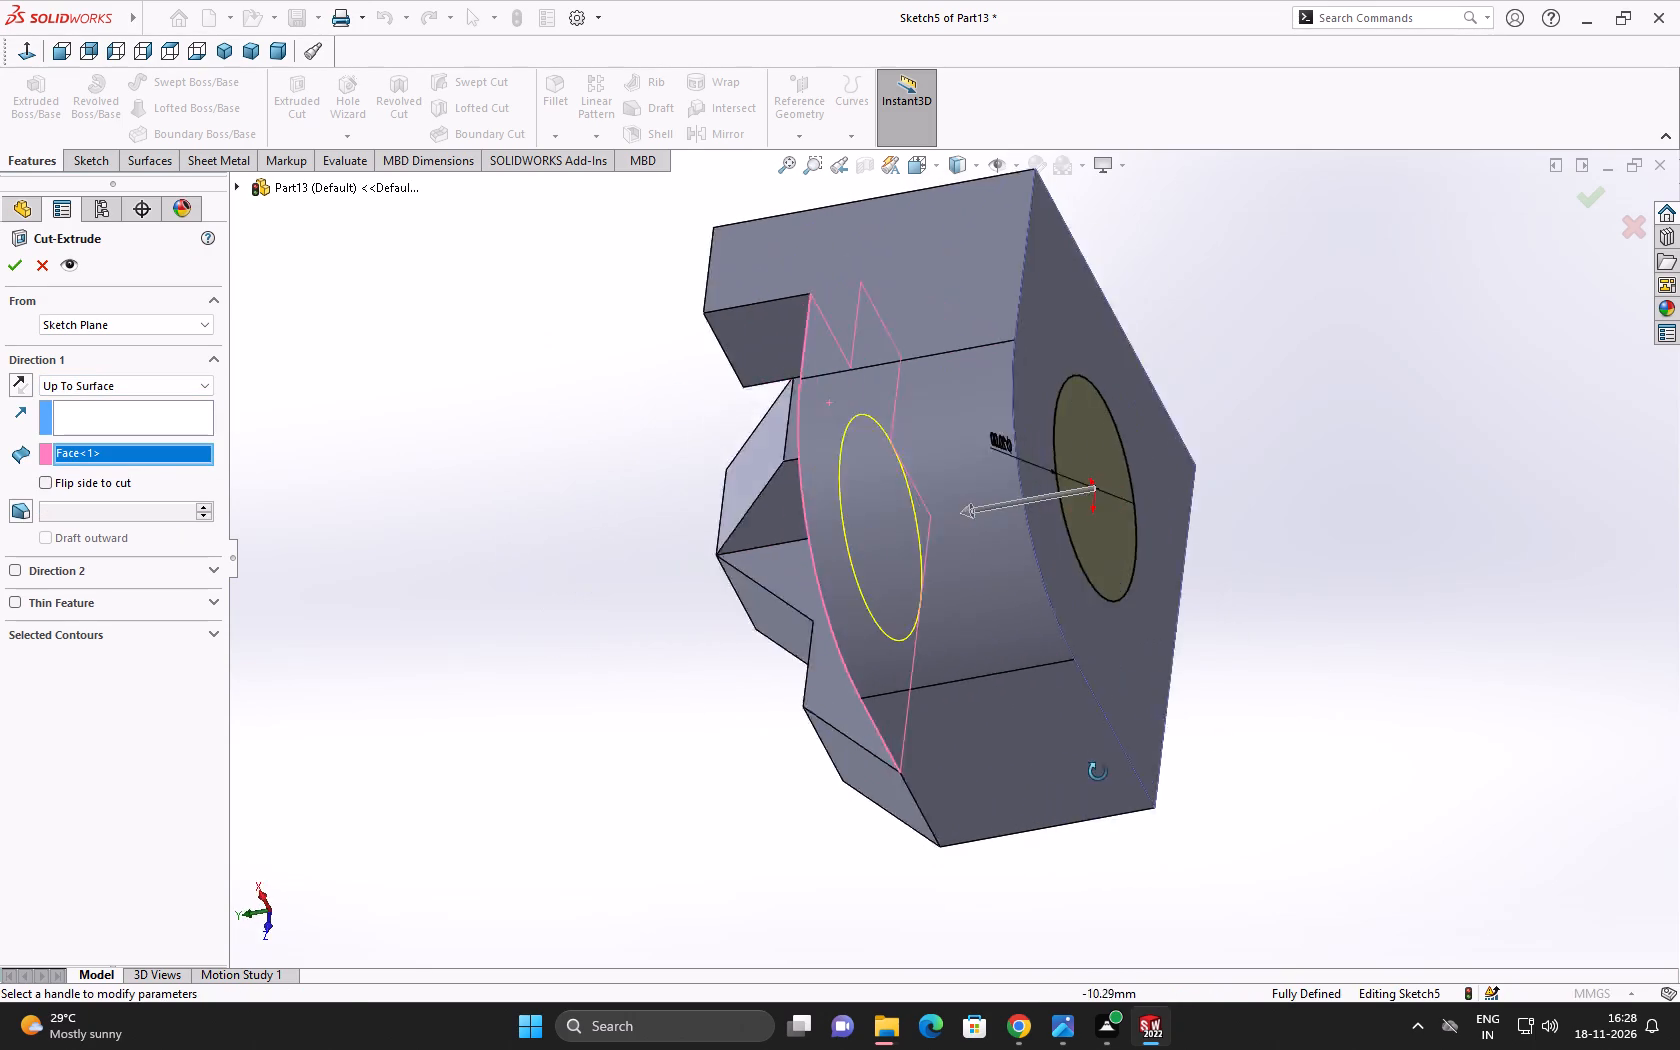
middle_click_drag(1098, 772, 1050, 790)
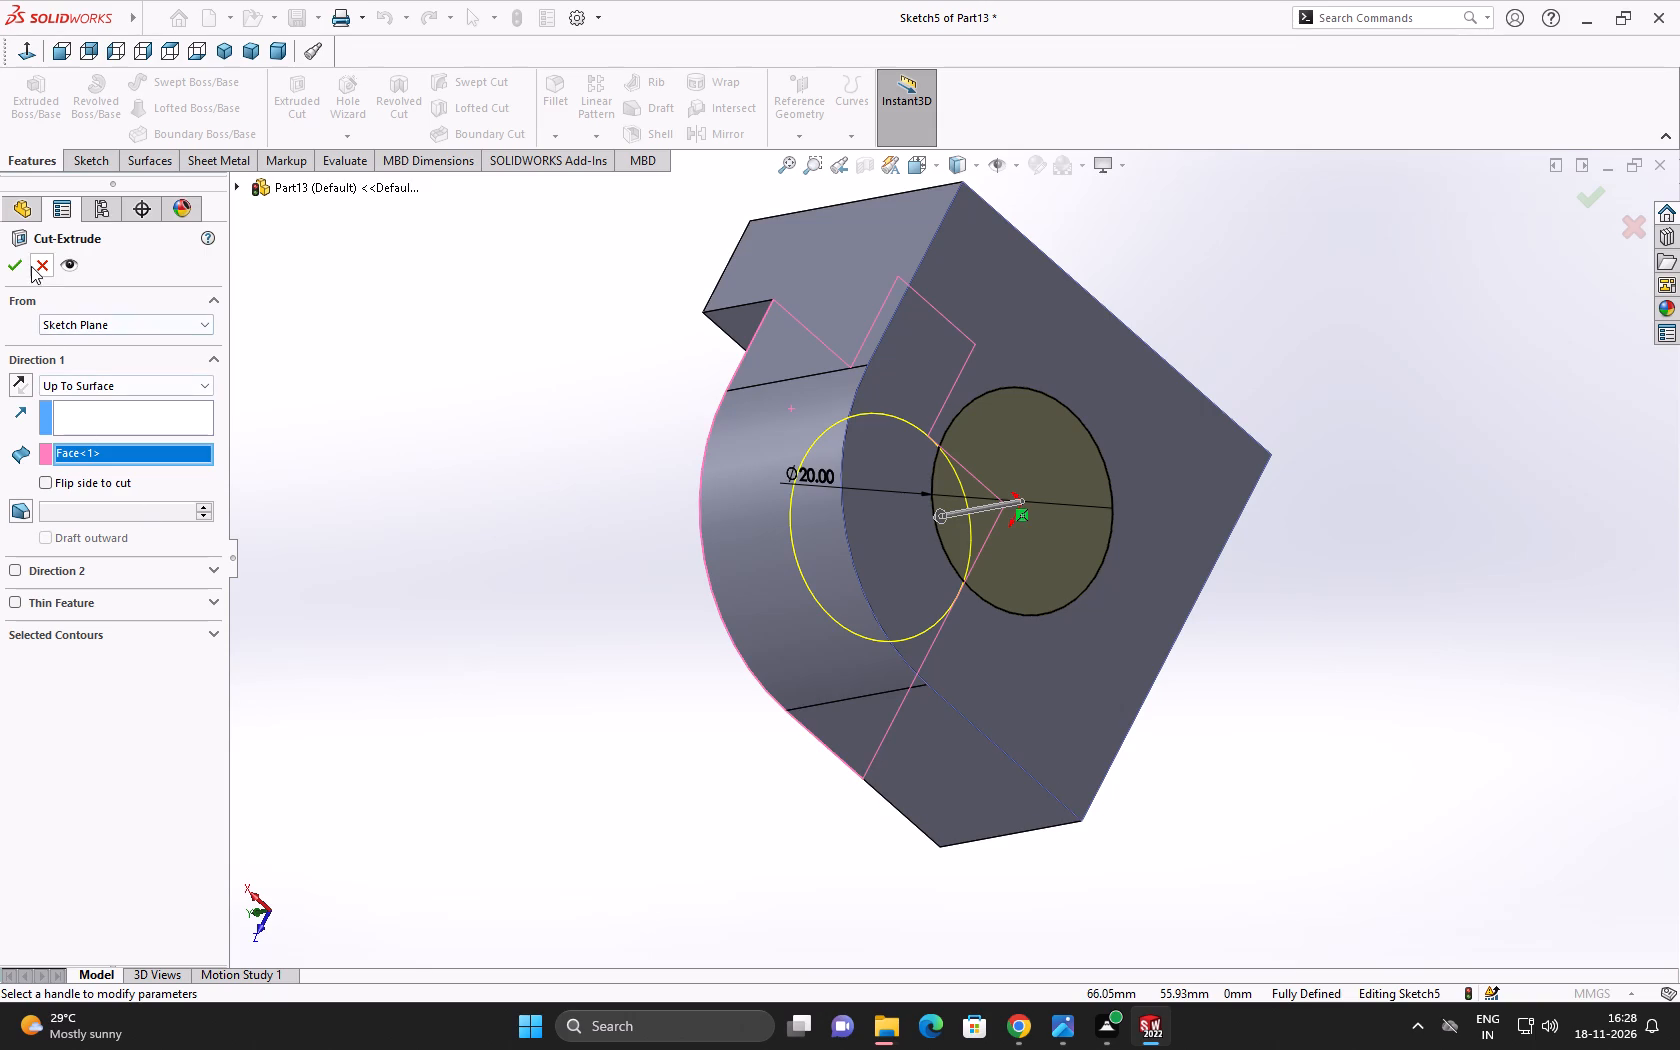
left_click(20, 268)
left_click(425, 510)
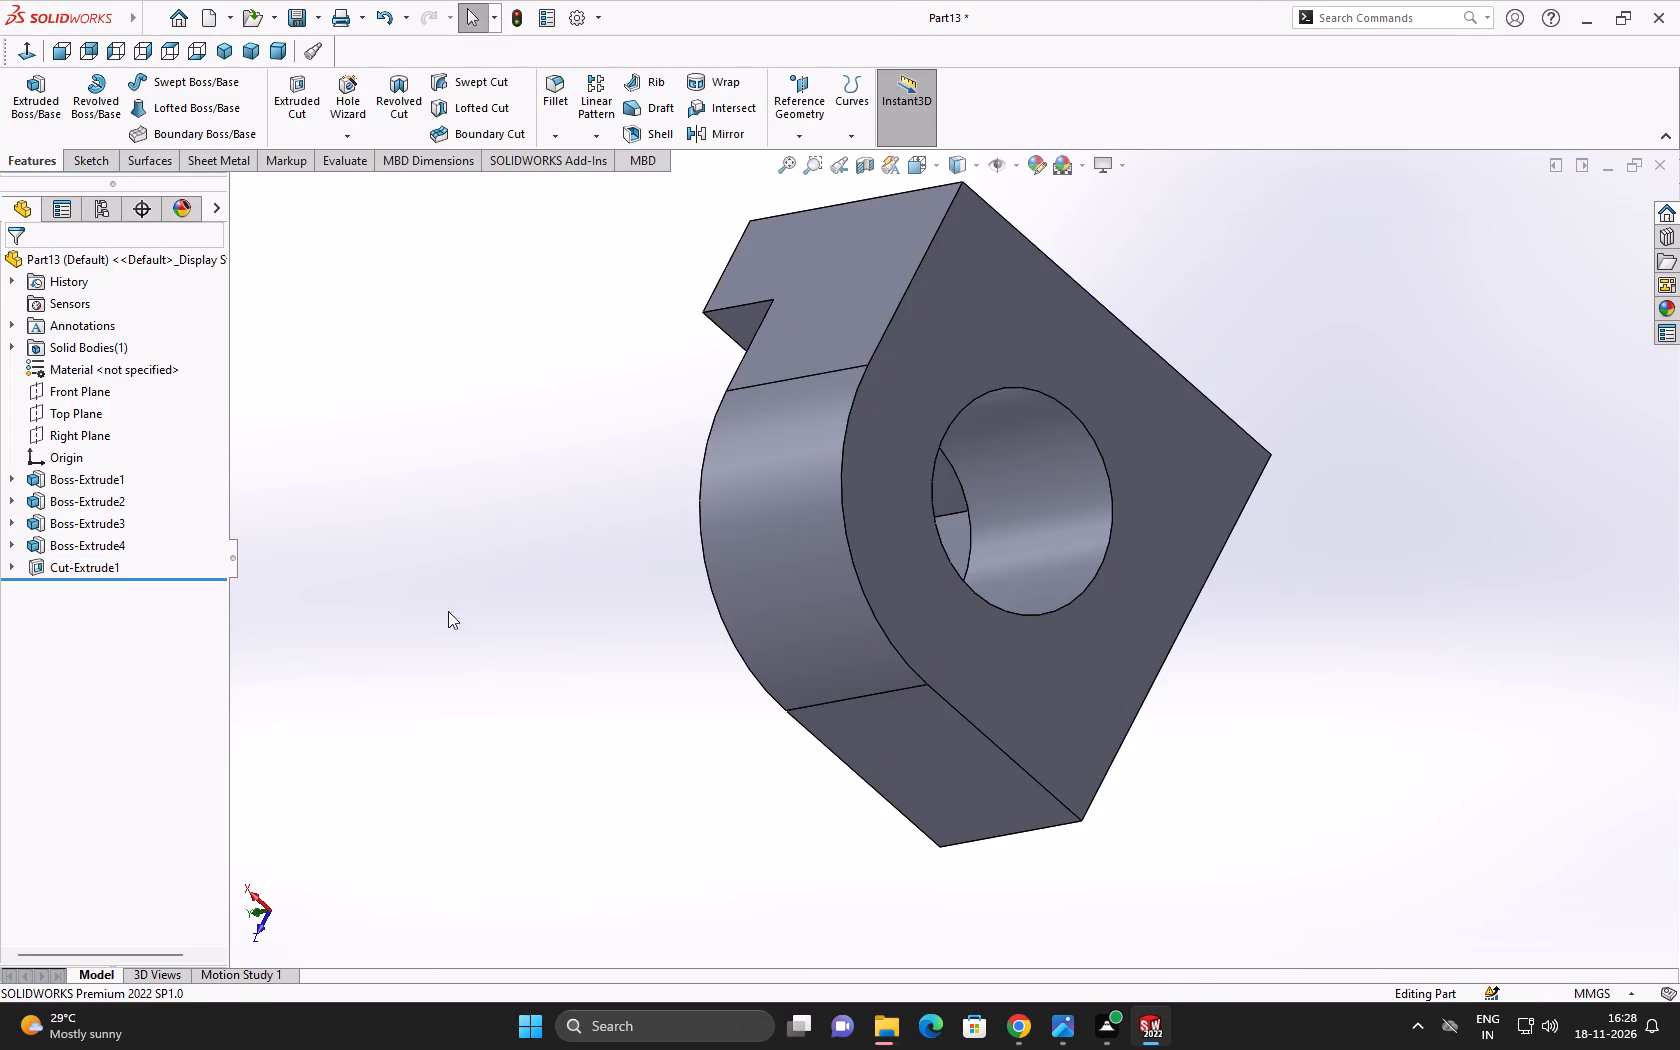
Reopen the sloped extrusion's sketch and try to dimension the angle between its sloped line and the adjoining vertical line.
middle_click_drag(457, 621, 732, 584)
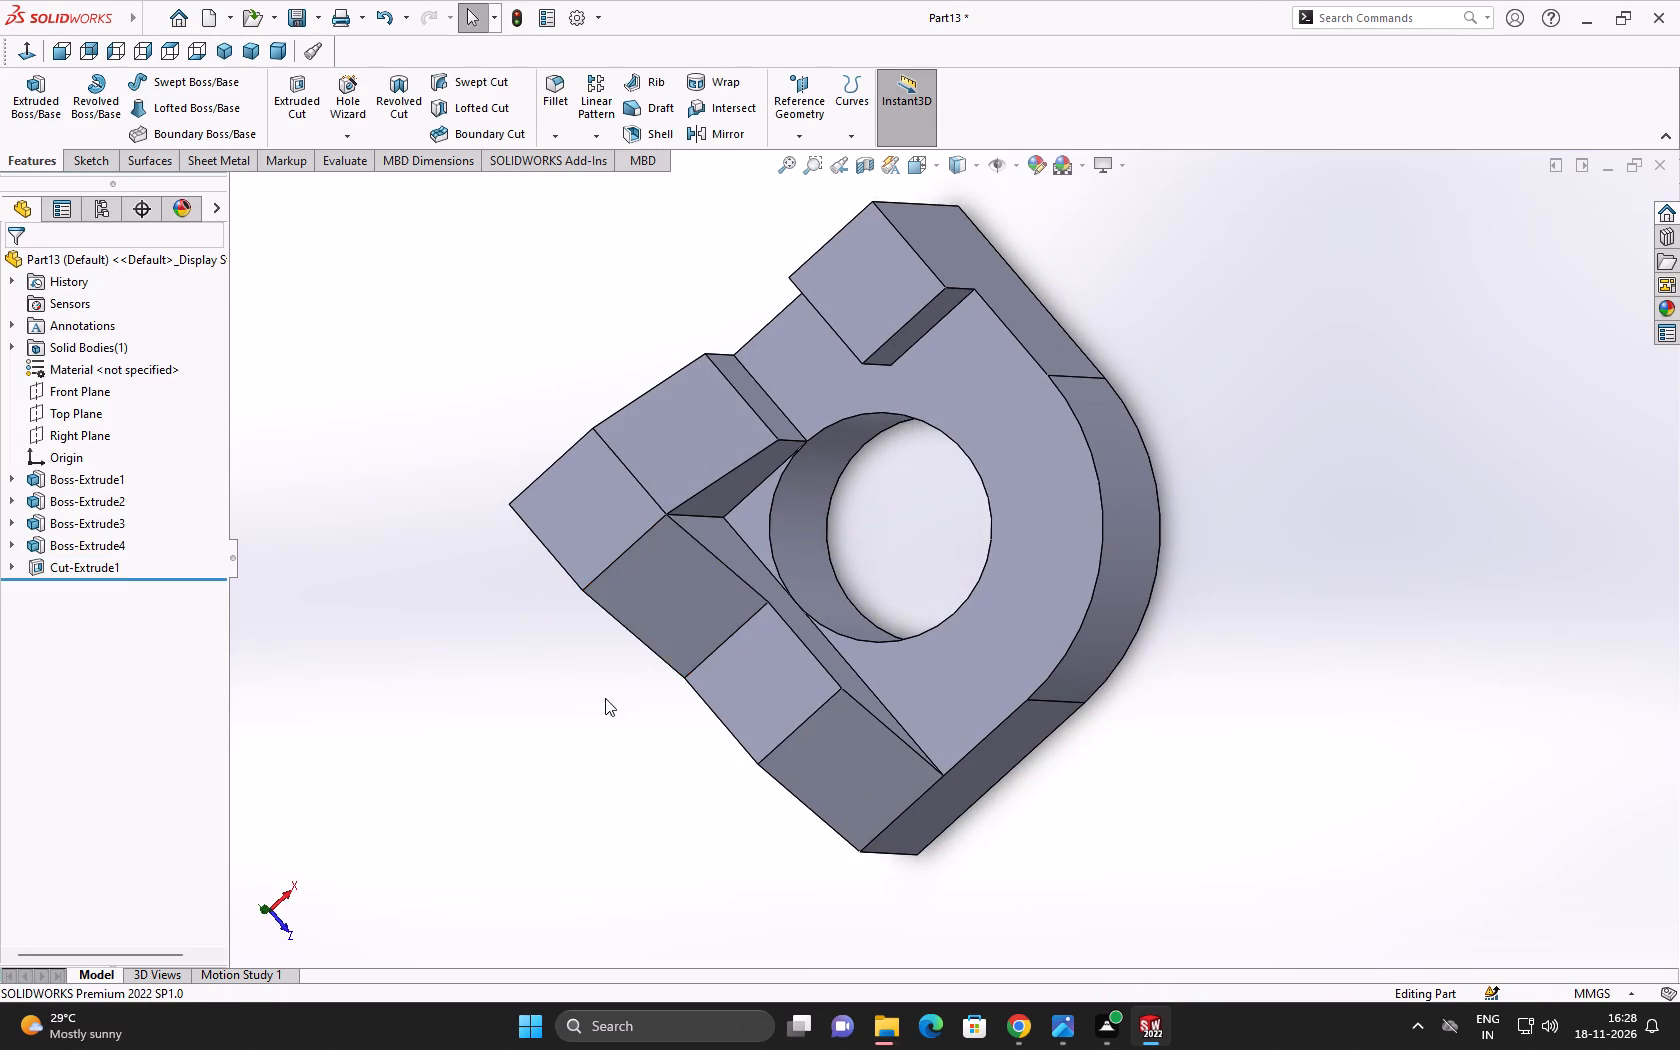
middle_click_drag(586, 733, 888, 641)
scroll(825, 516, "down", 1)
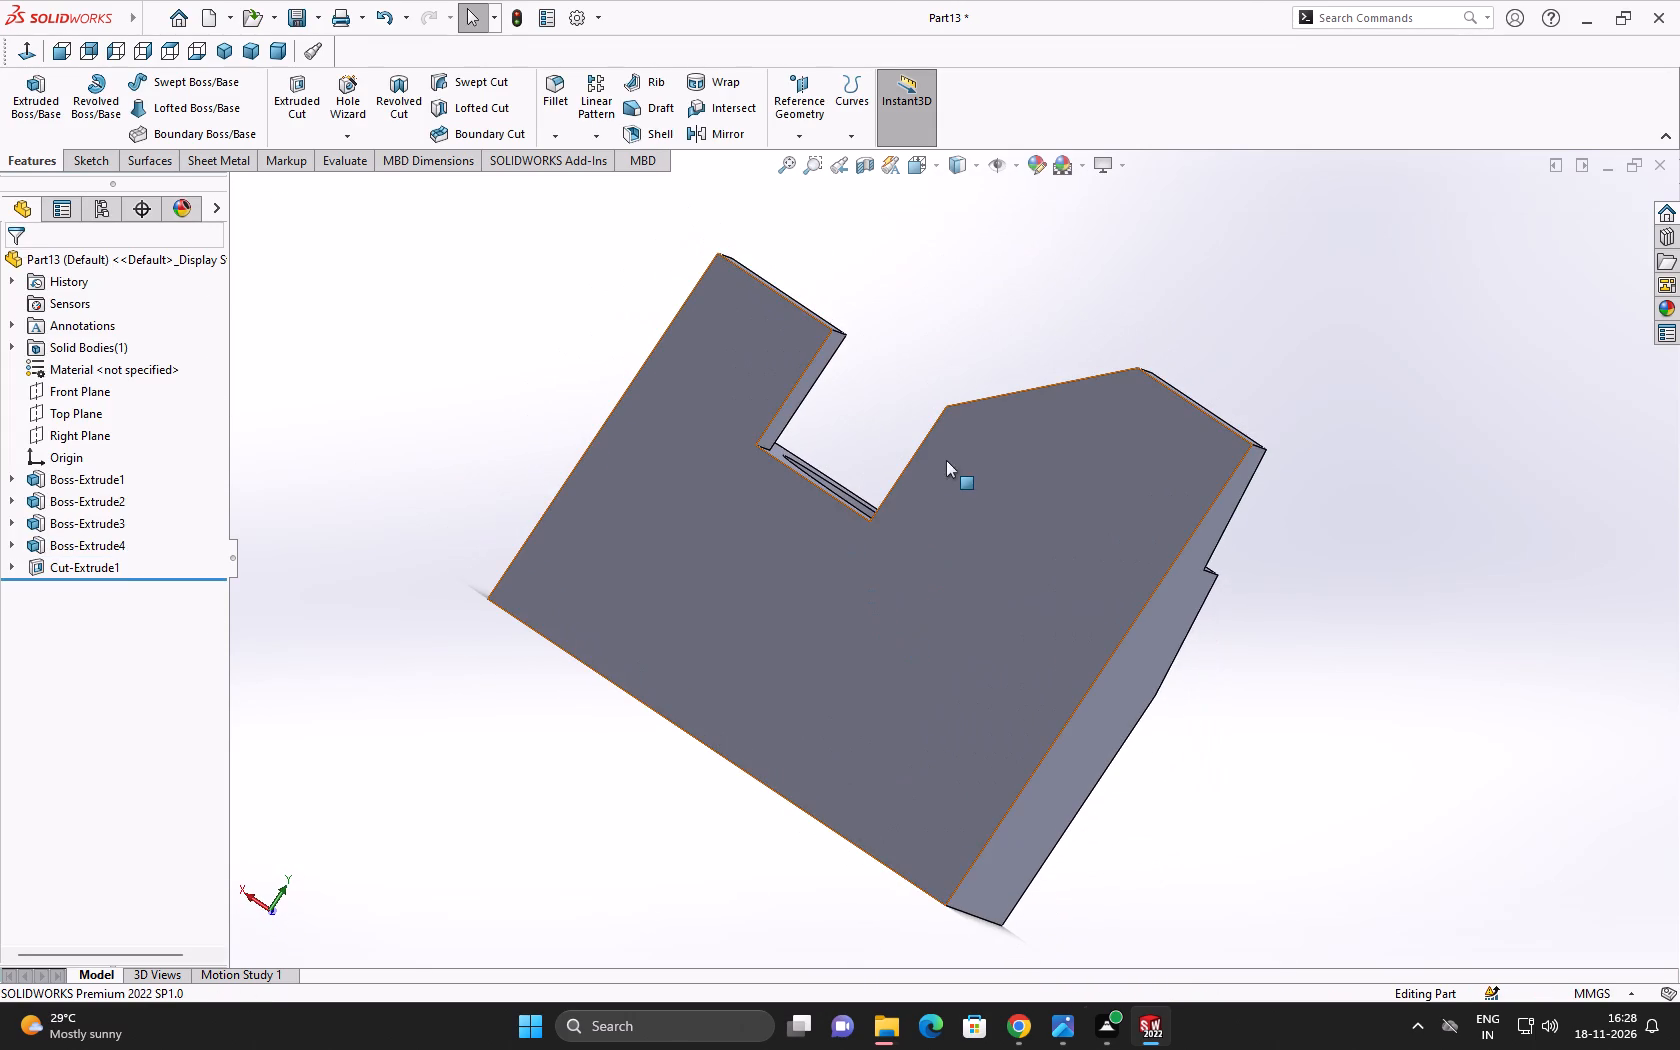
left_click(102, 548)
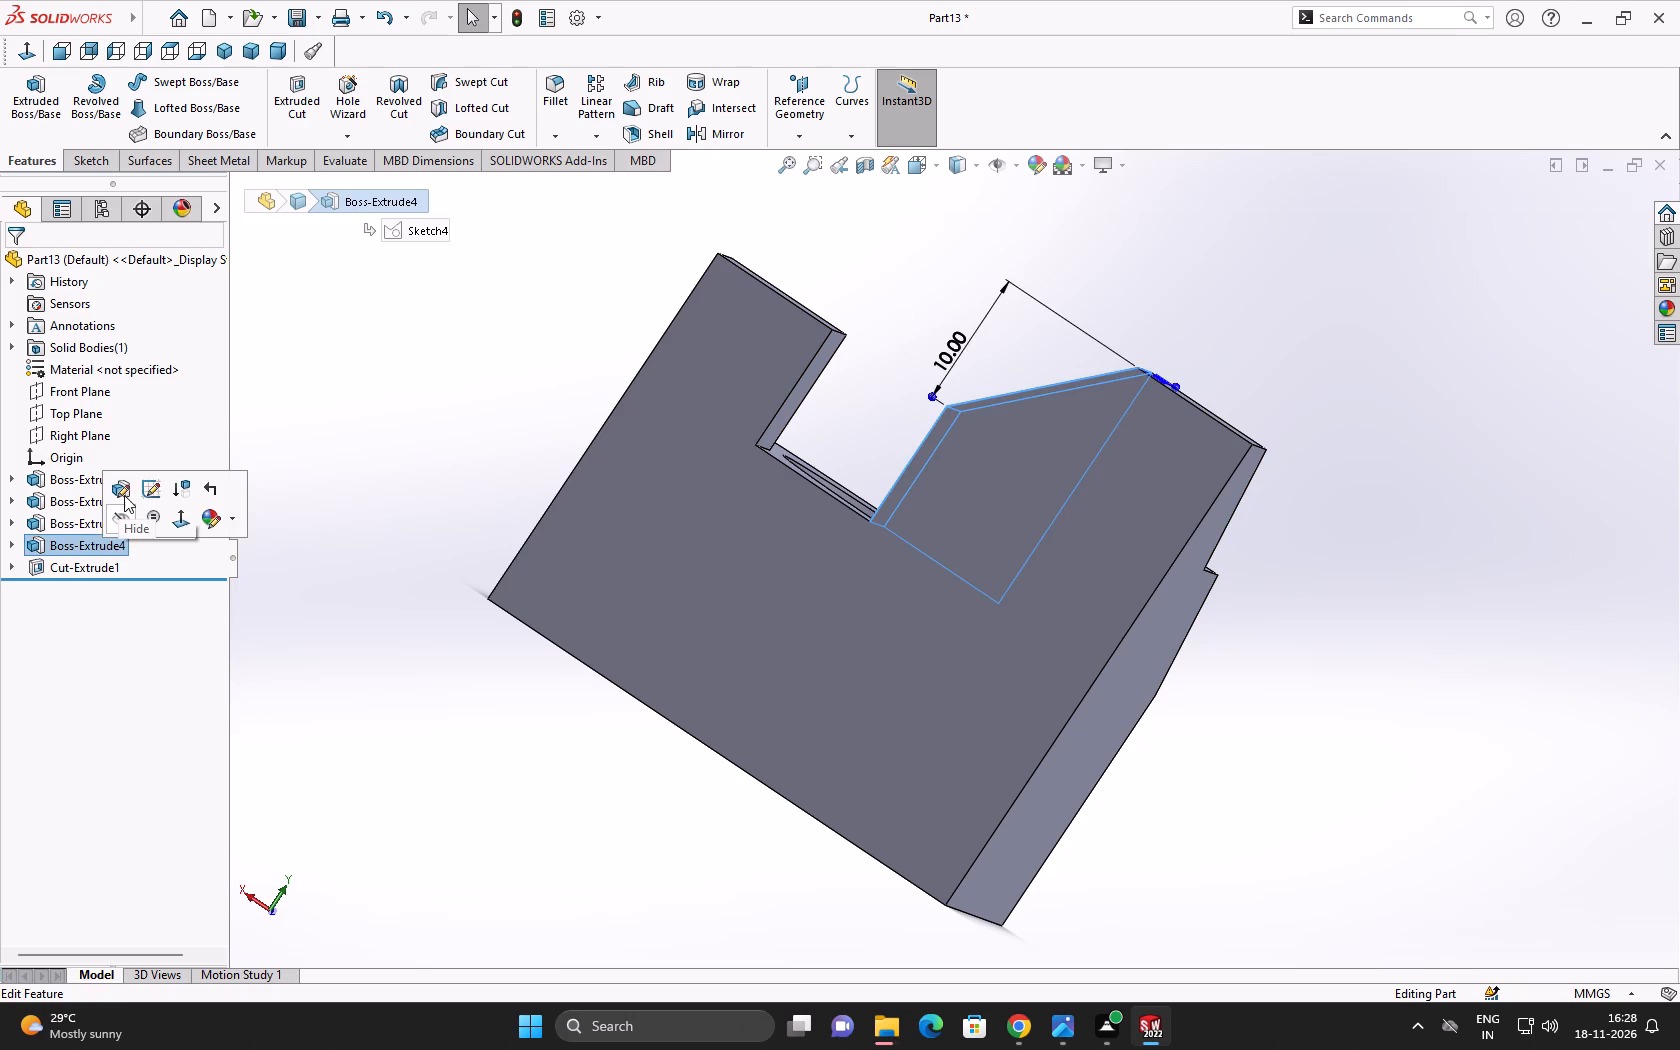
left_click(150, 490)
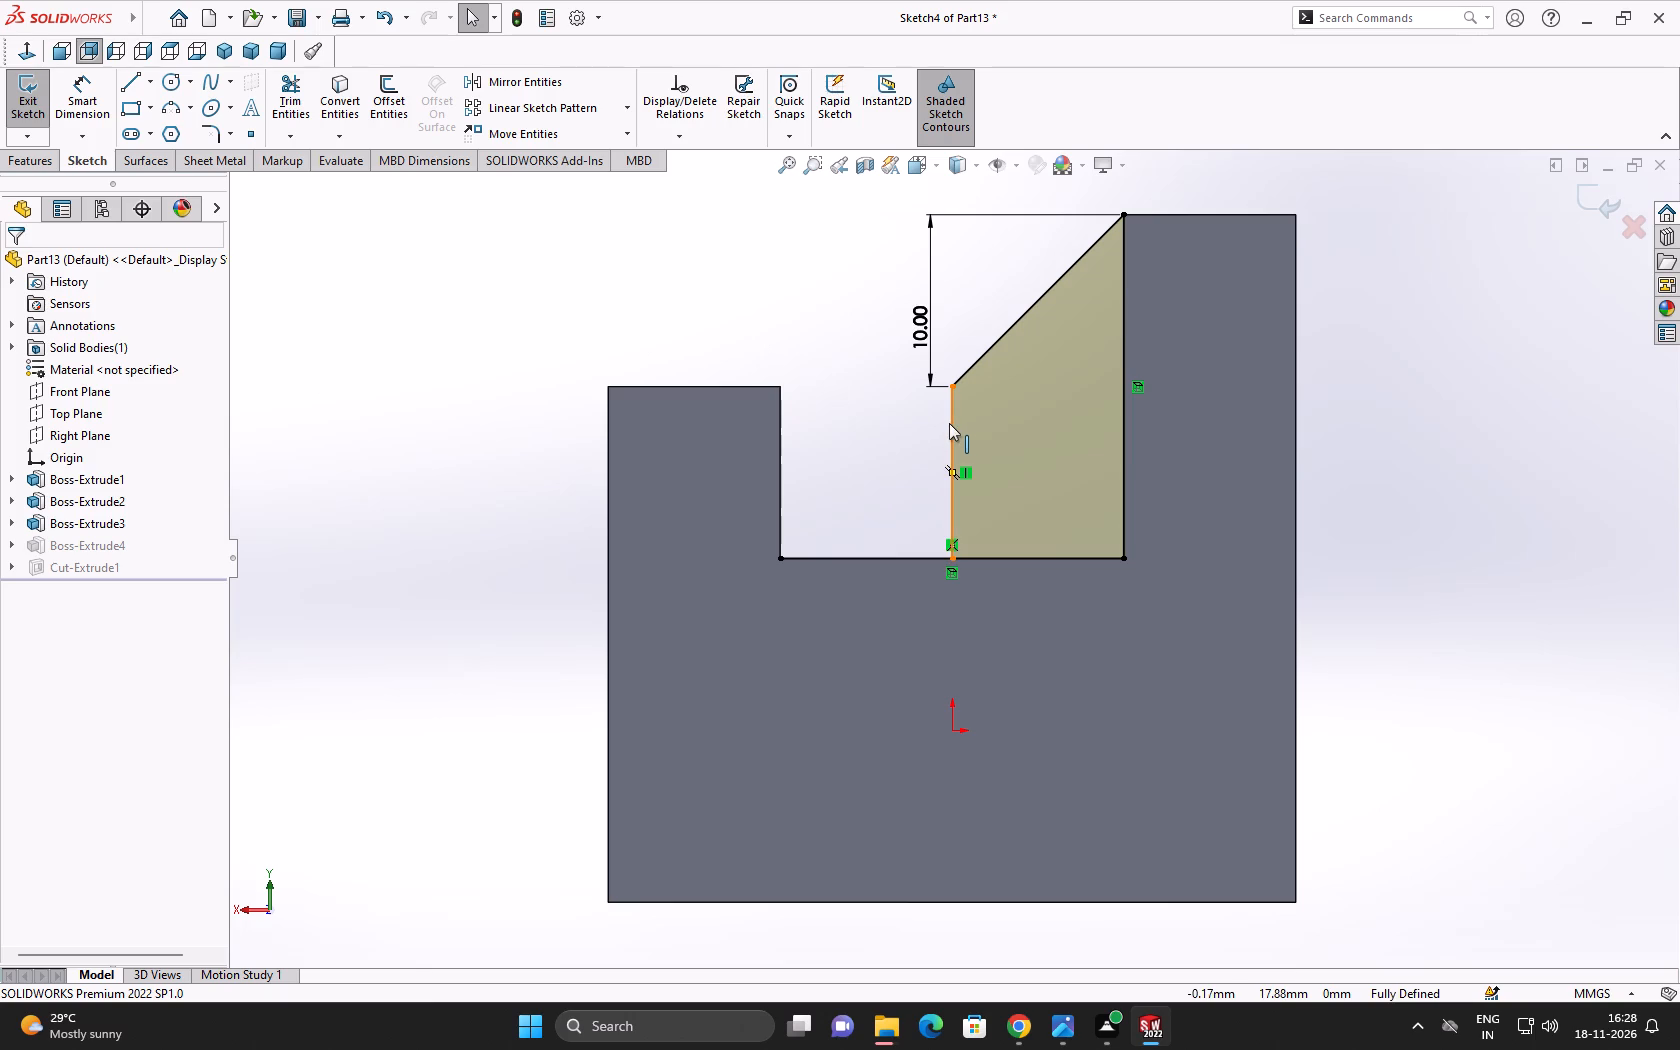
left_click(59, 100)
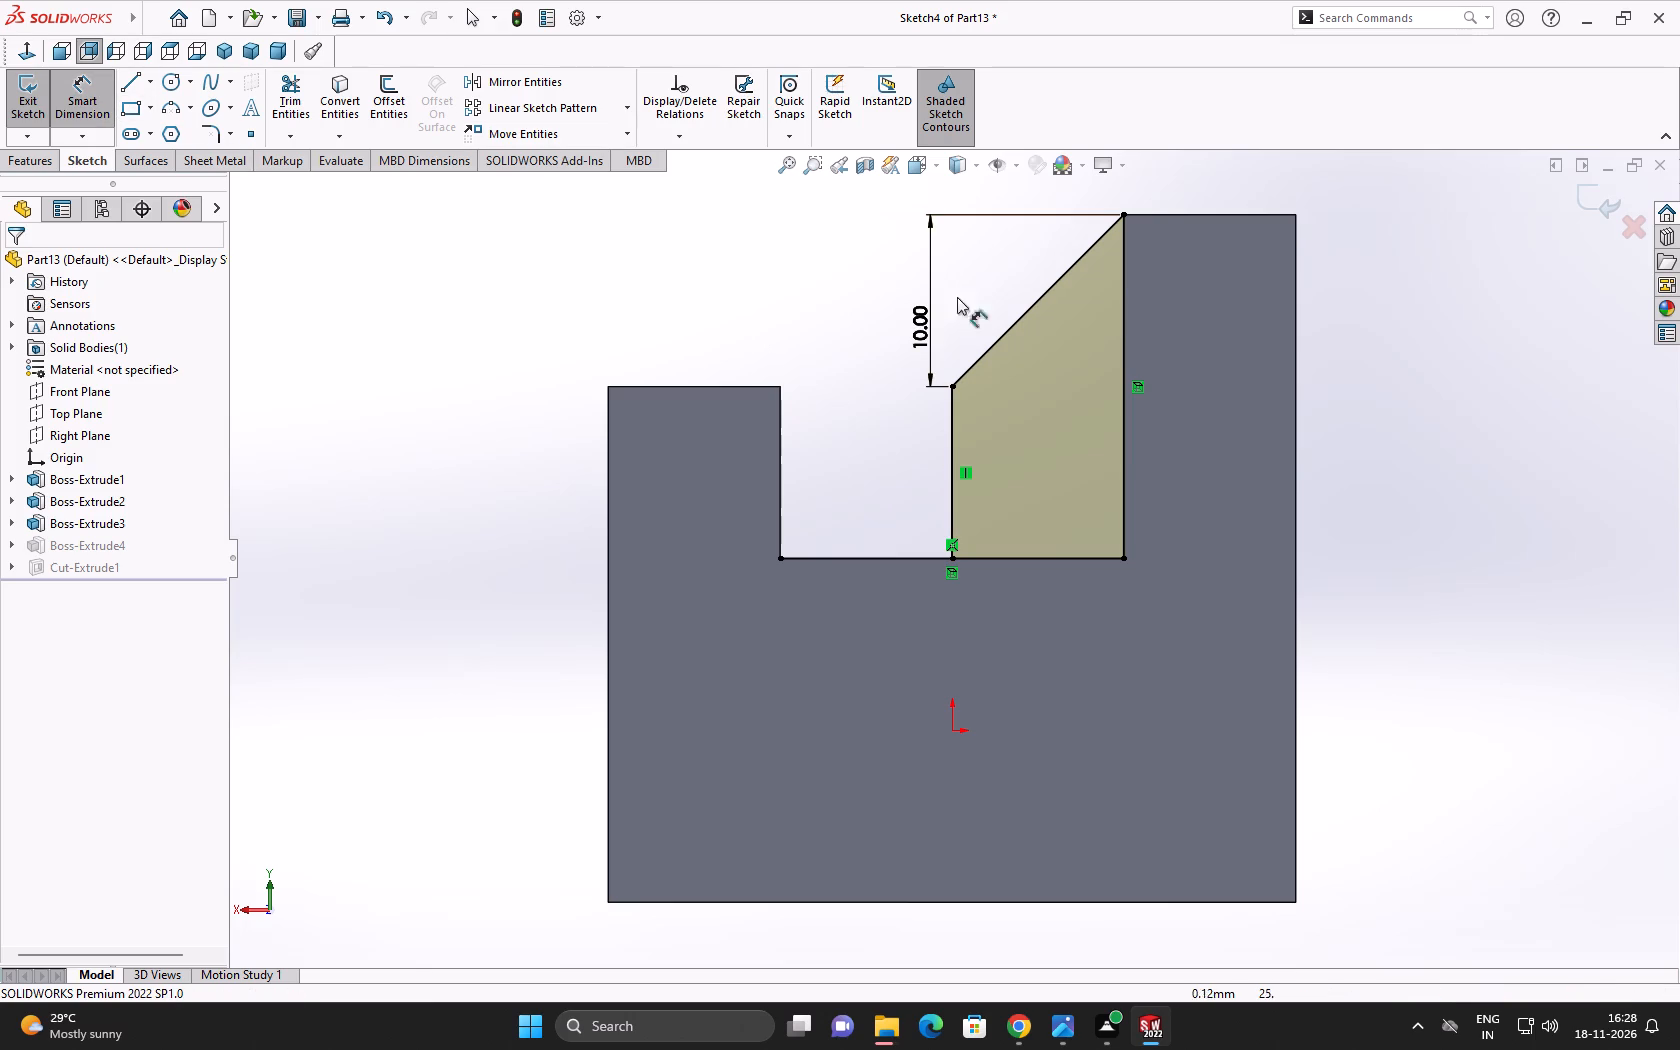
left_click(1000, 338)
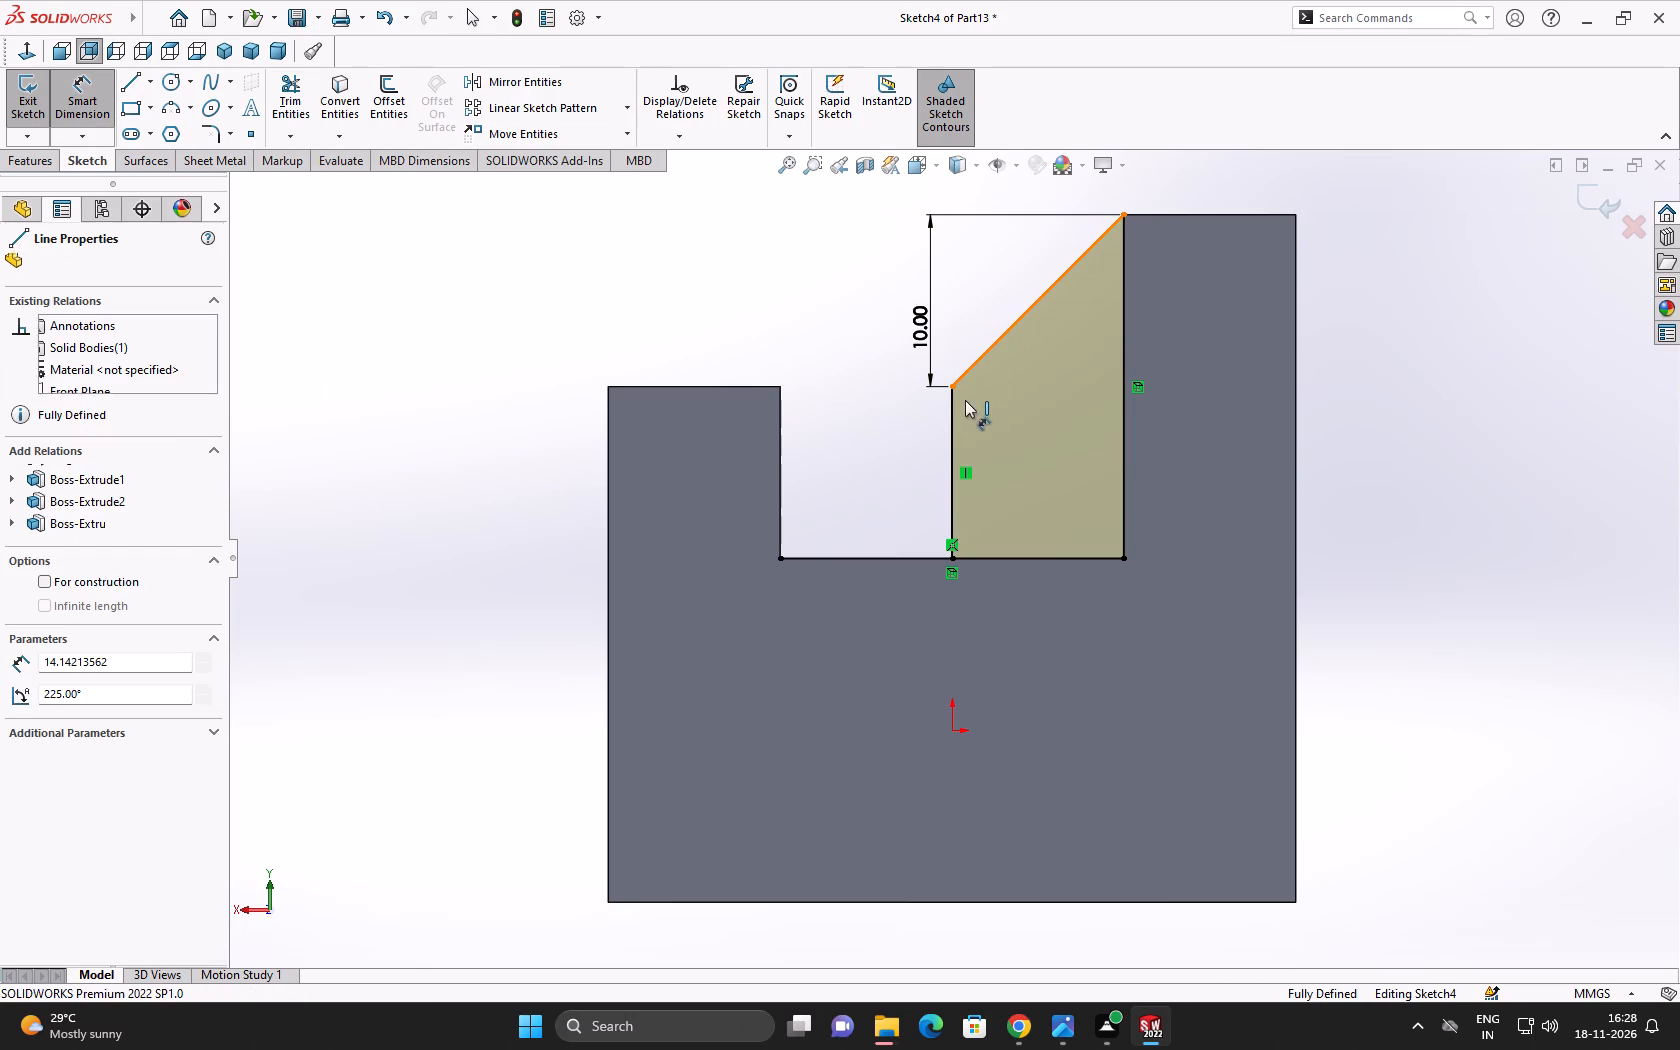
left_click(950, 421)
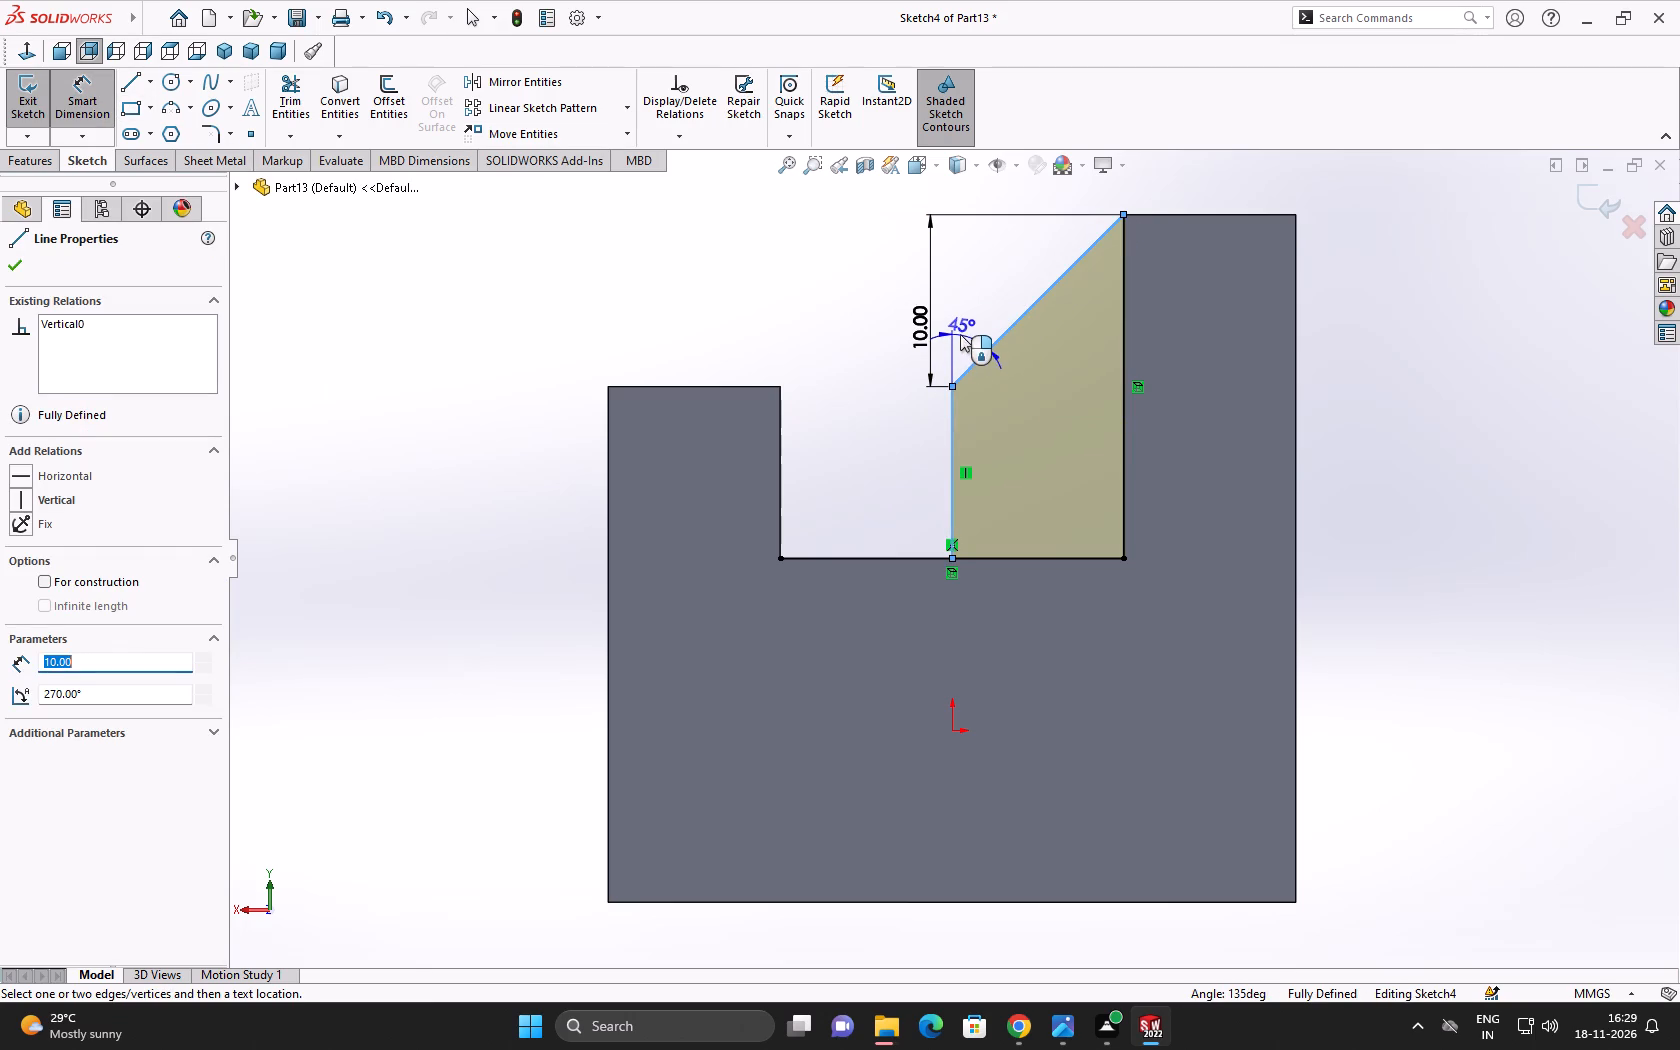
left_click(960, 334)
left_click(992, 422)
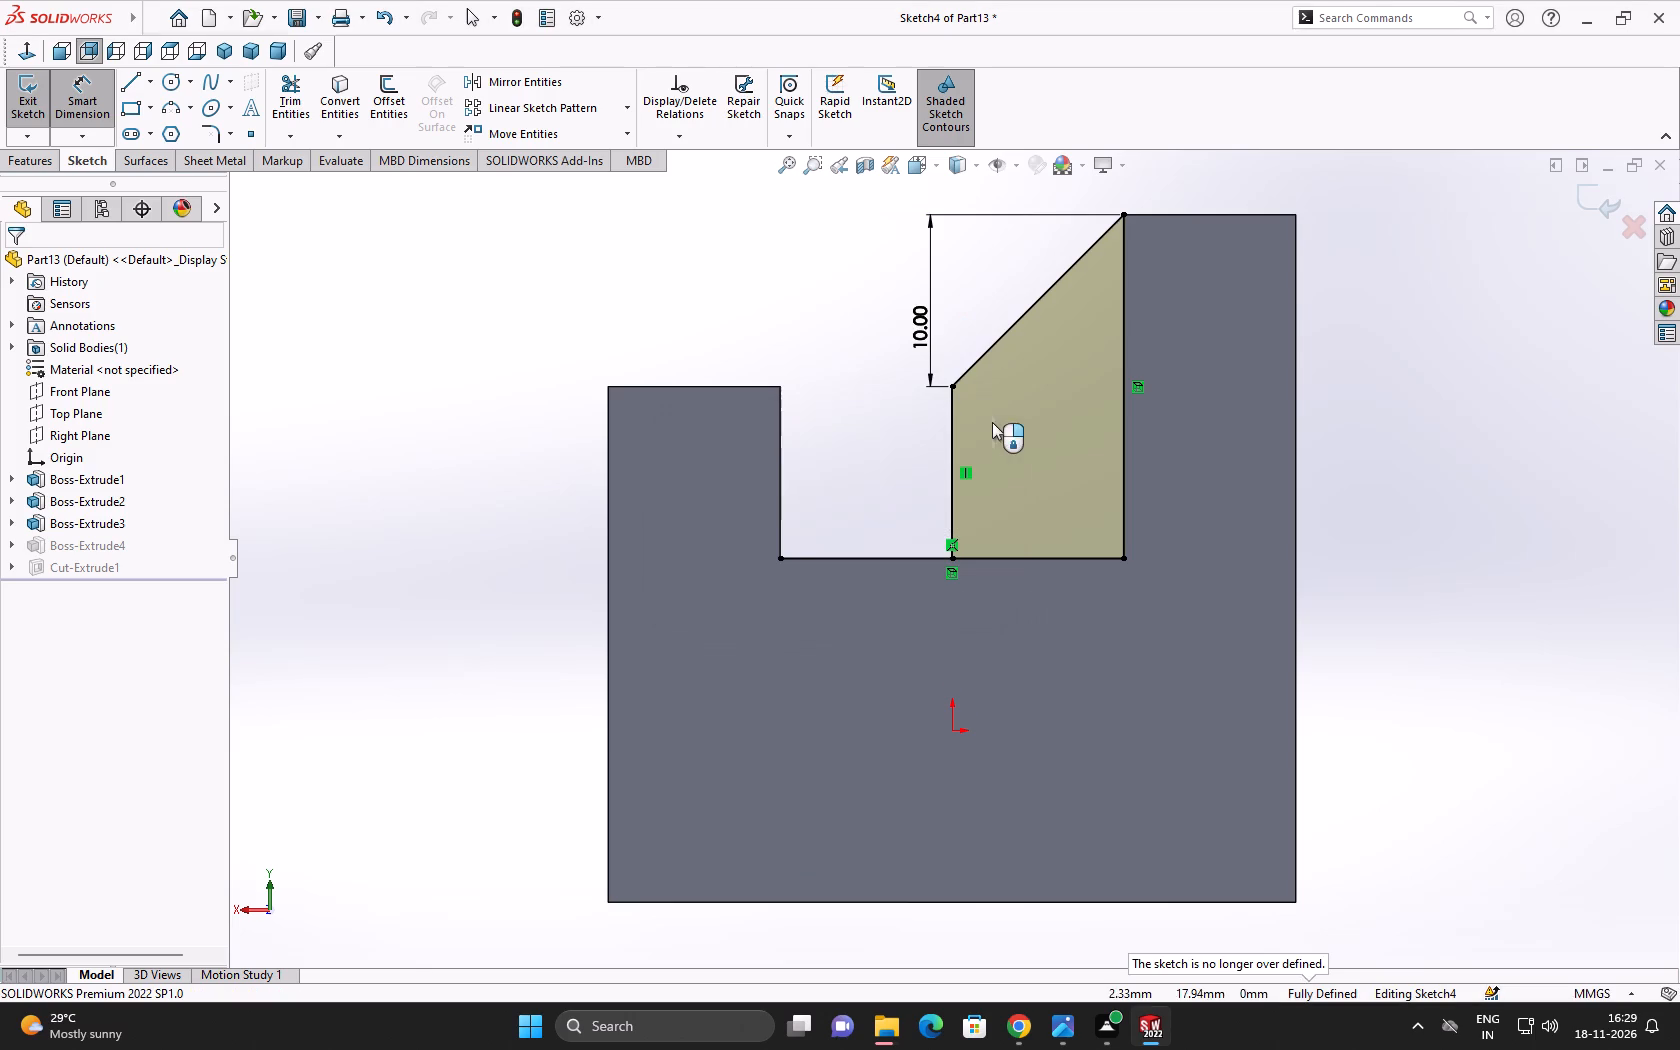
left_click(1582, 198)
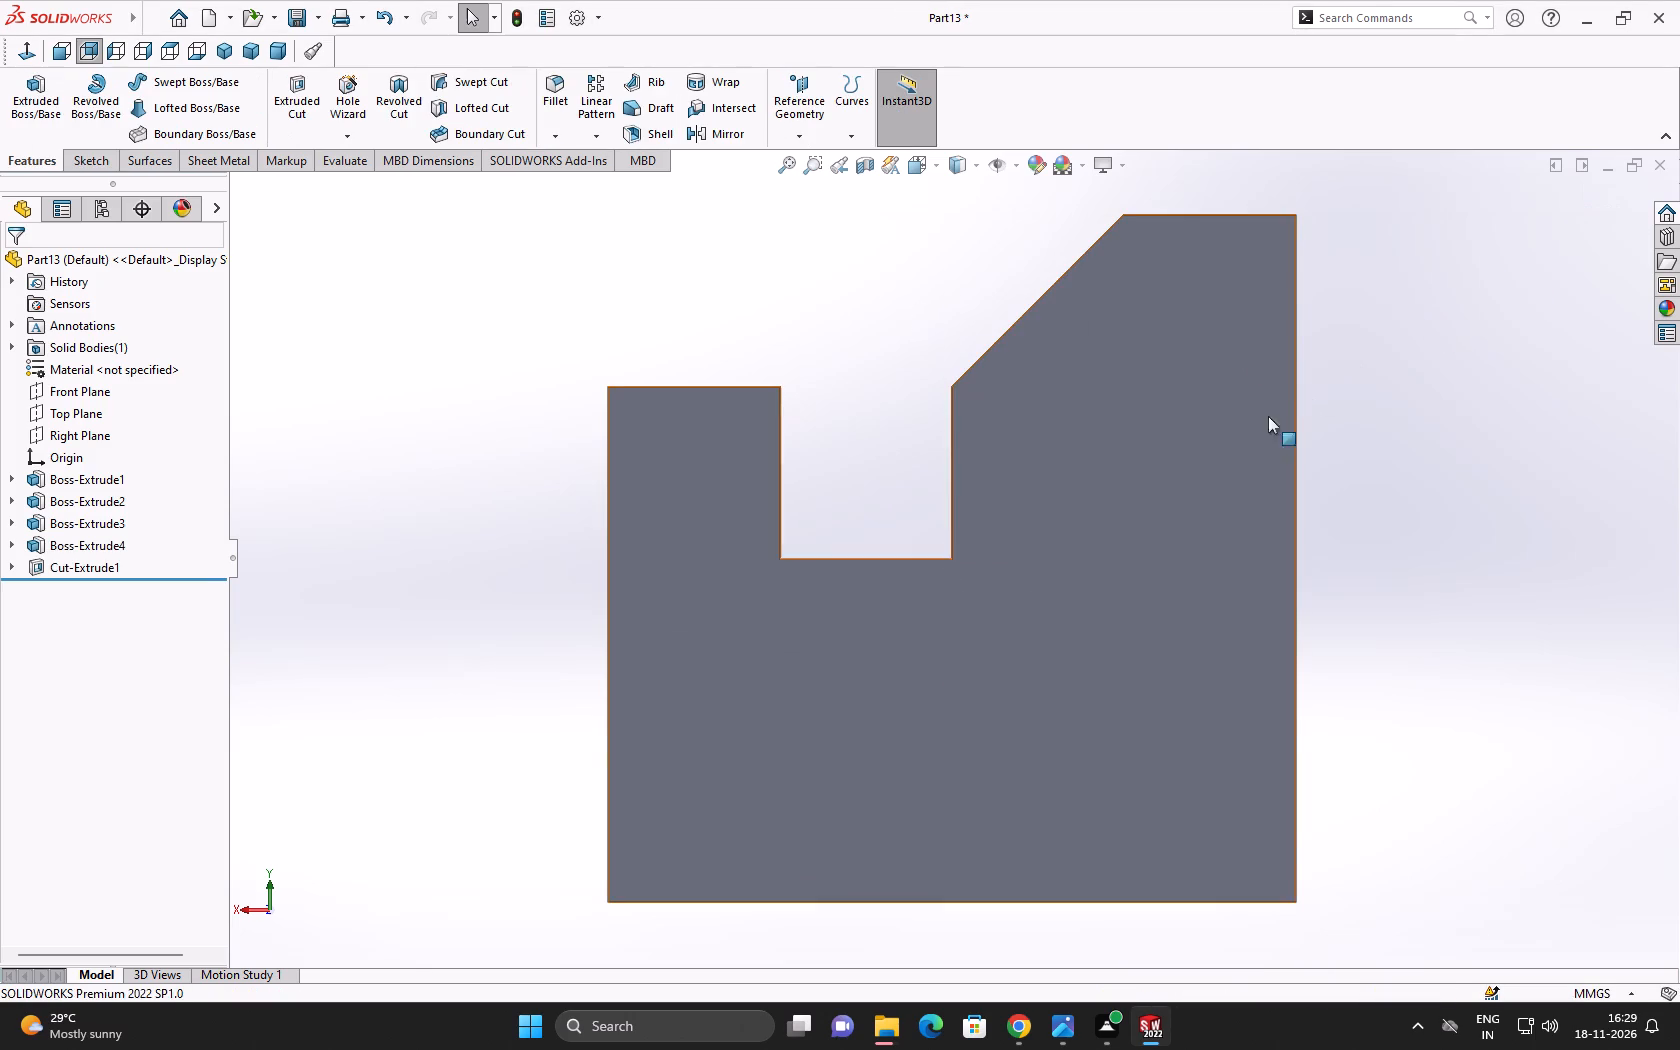
Save the part as Part13.SLDPRT in the BHAVAN documents folder.
left_click(230, 52)
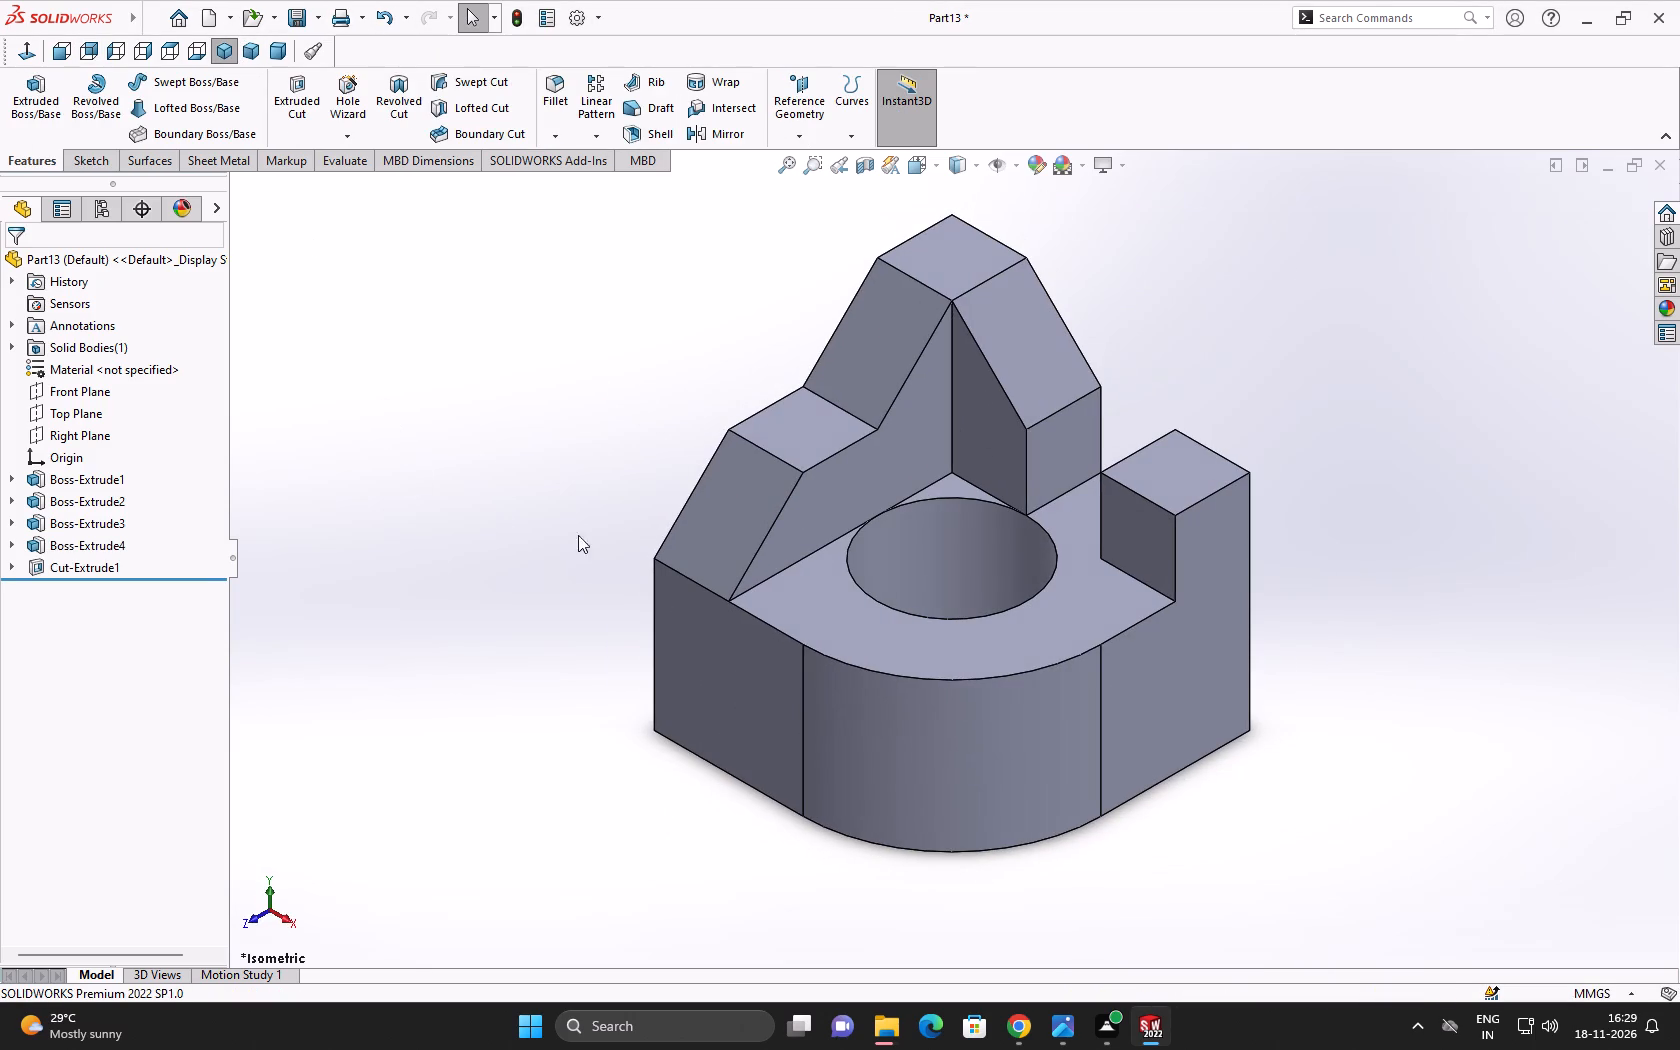
left_click(323, 16)
left_click(323, 66)
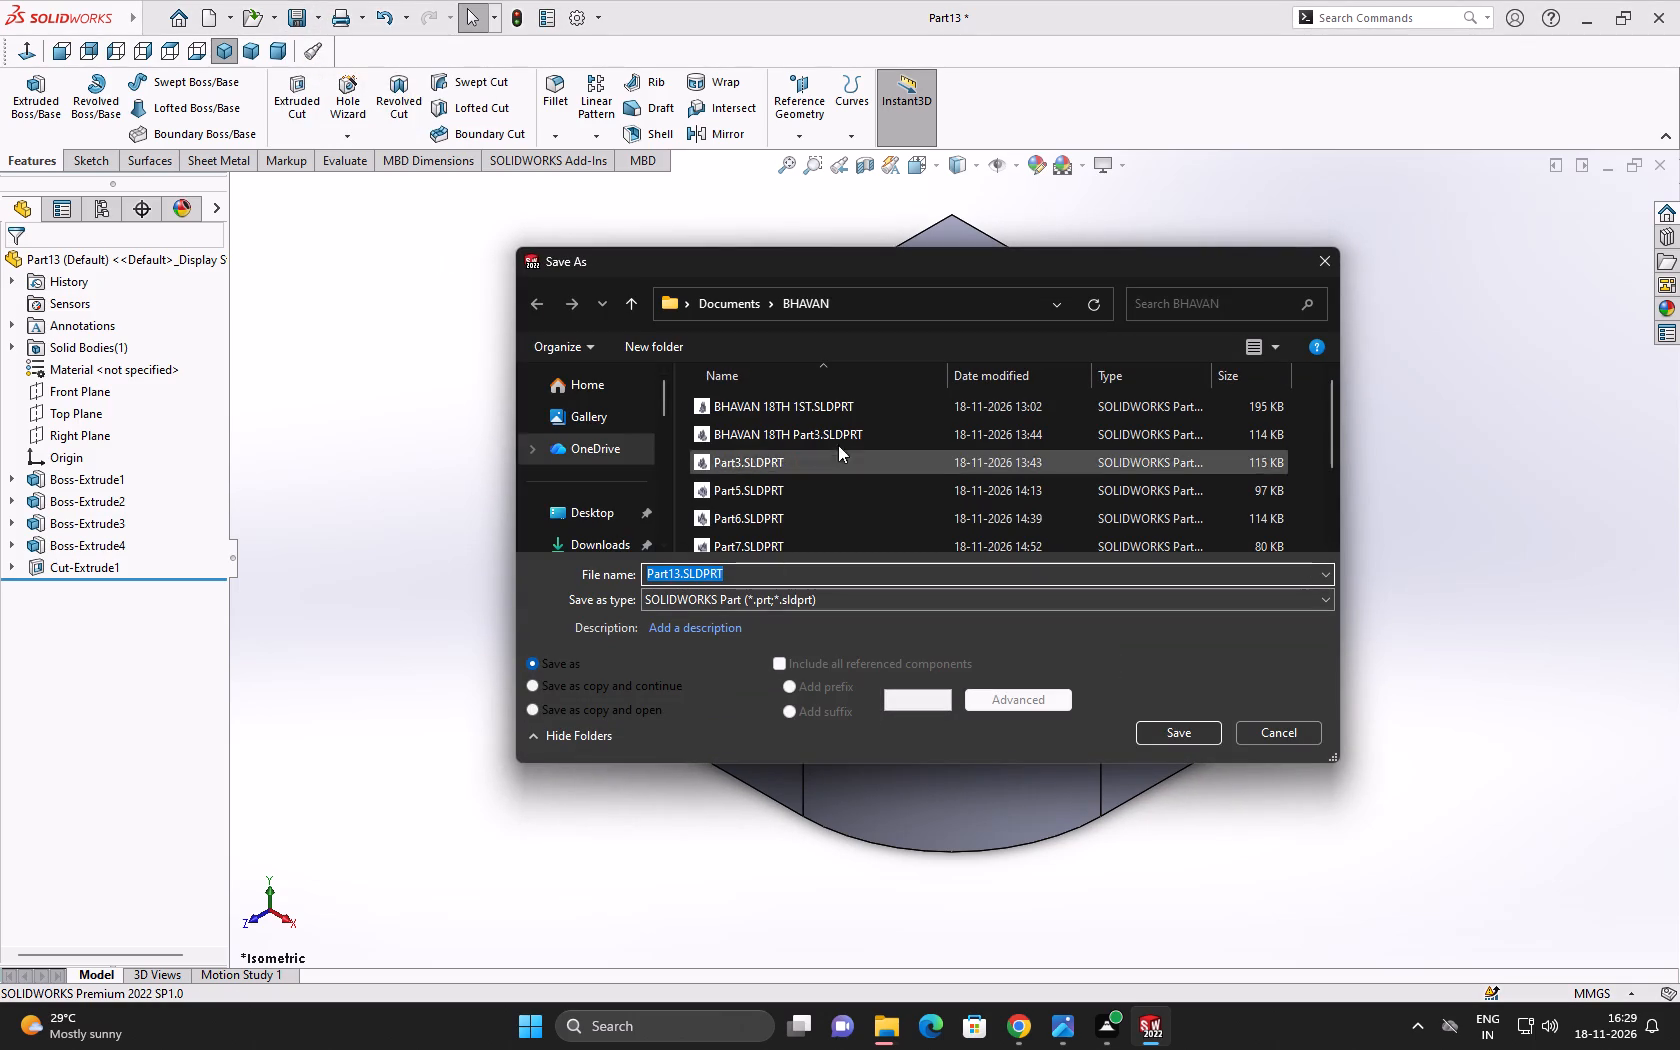
scroll(1168, 737, "down", 6)
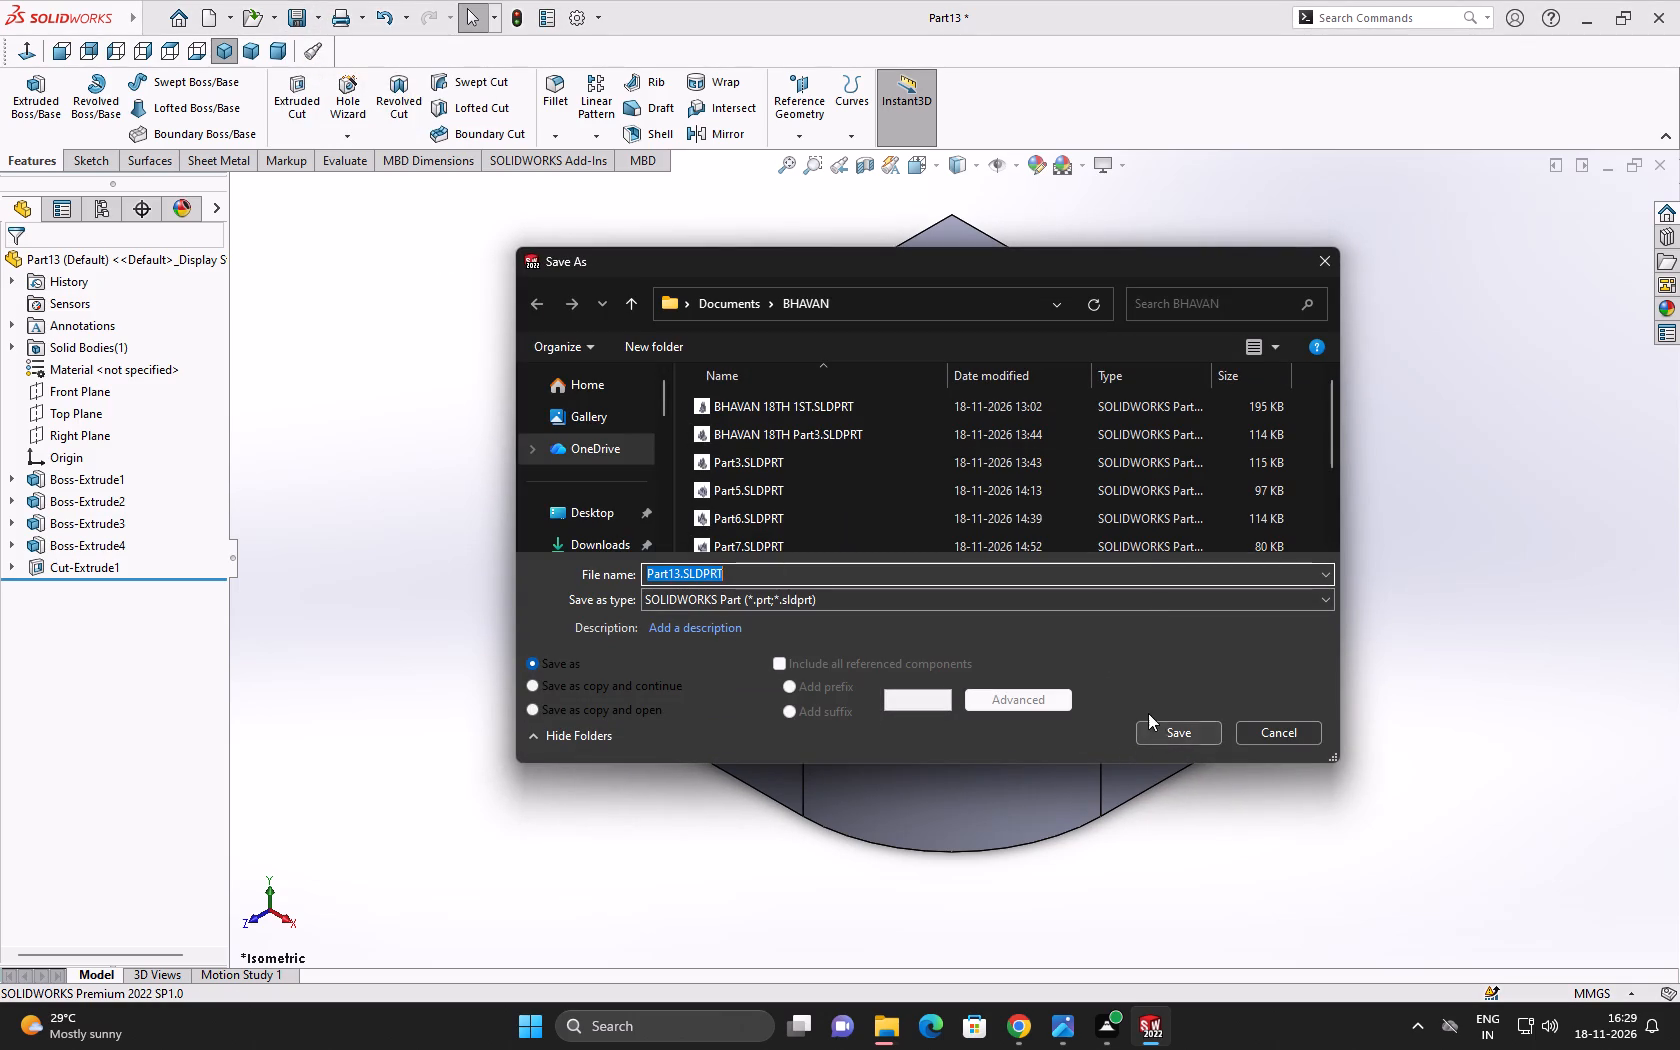
scroll(1123, 555, "down", 20)
scroll(1123, 555, "down", 2)
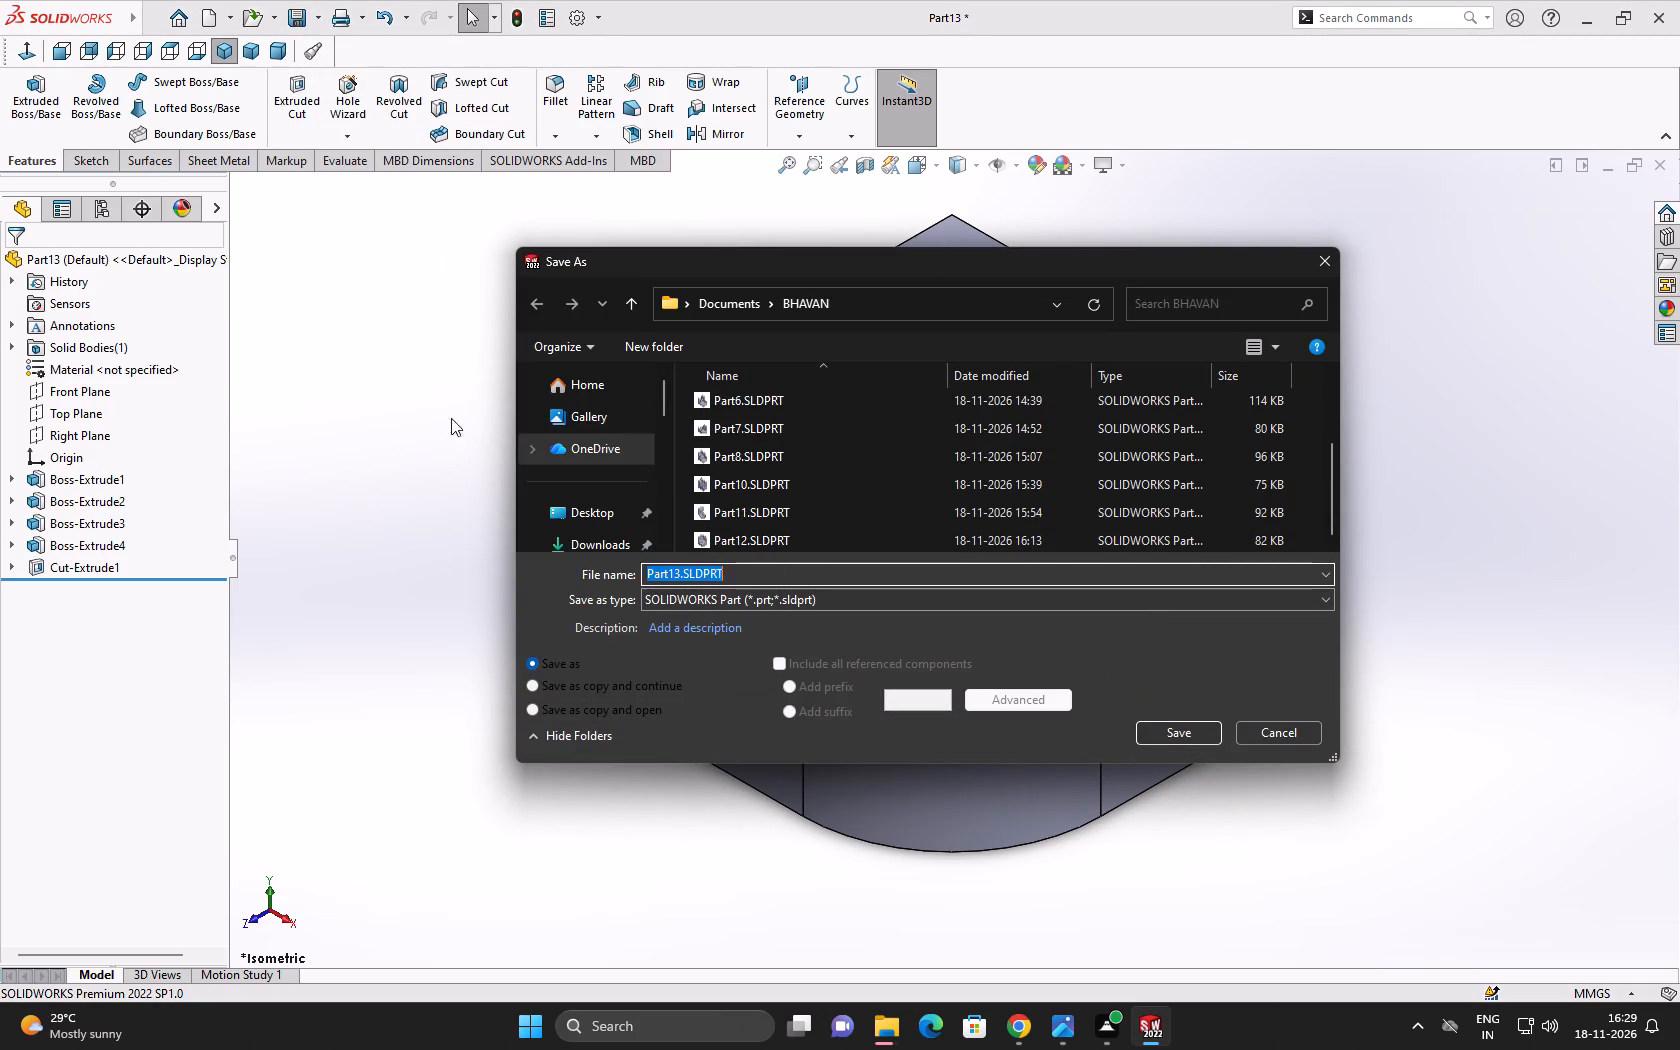
left_click(1176, 726)
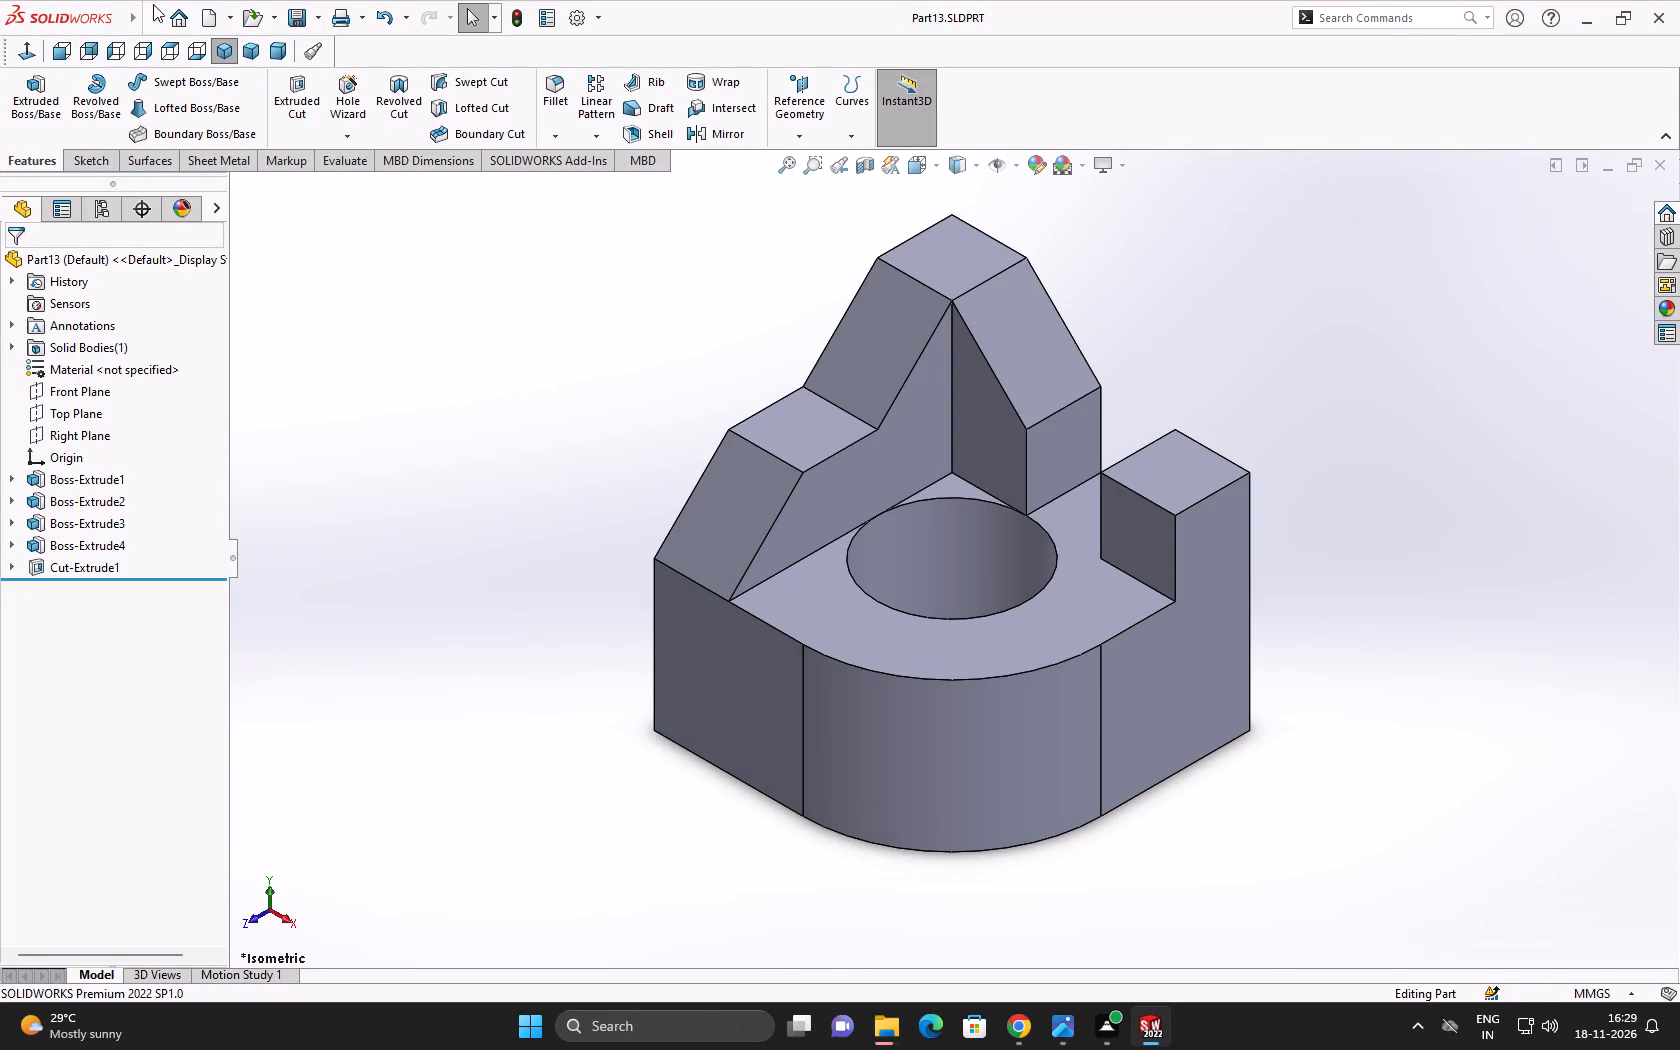
Preview and print the current isometric screen image with Microsoft Print to PDF, saving the output as PART13 in the BHAVAN folder.
left_click(319, 18)
left_click(358, 16)
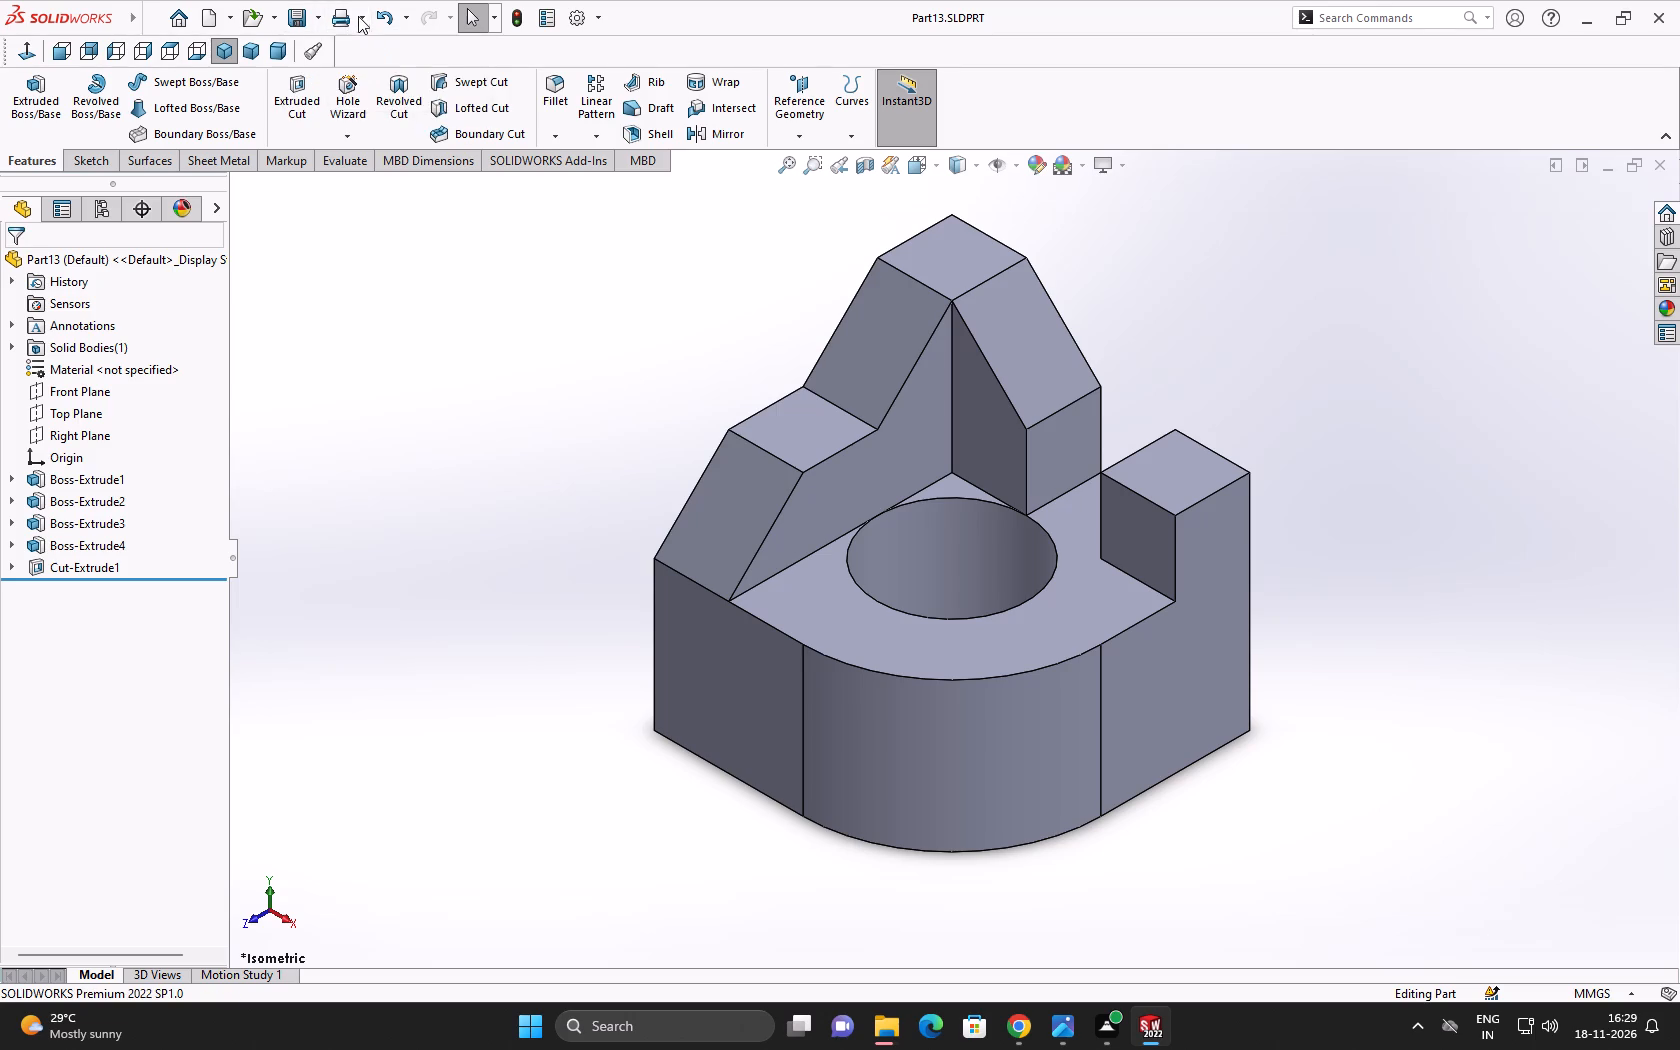
left_click(361, 17)
left_click(370, 42)
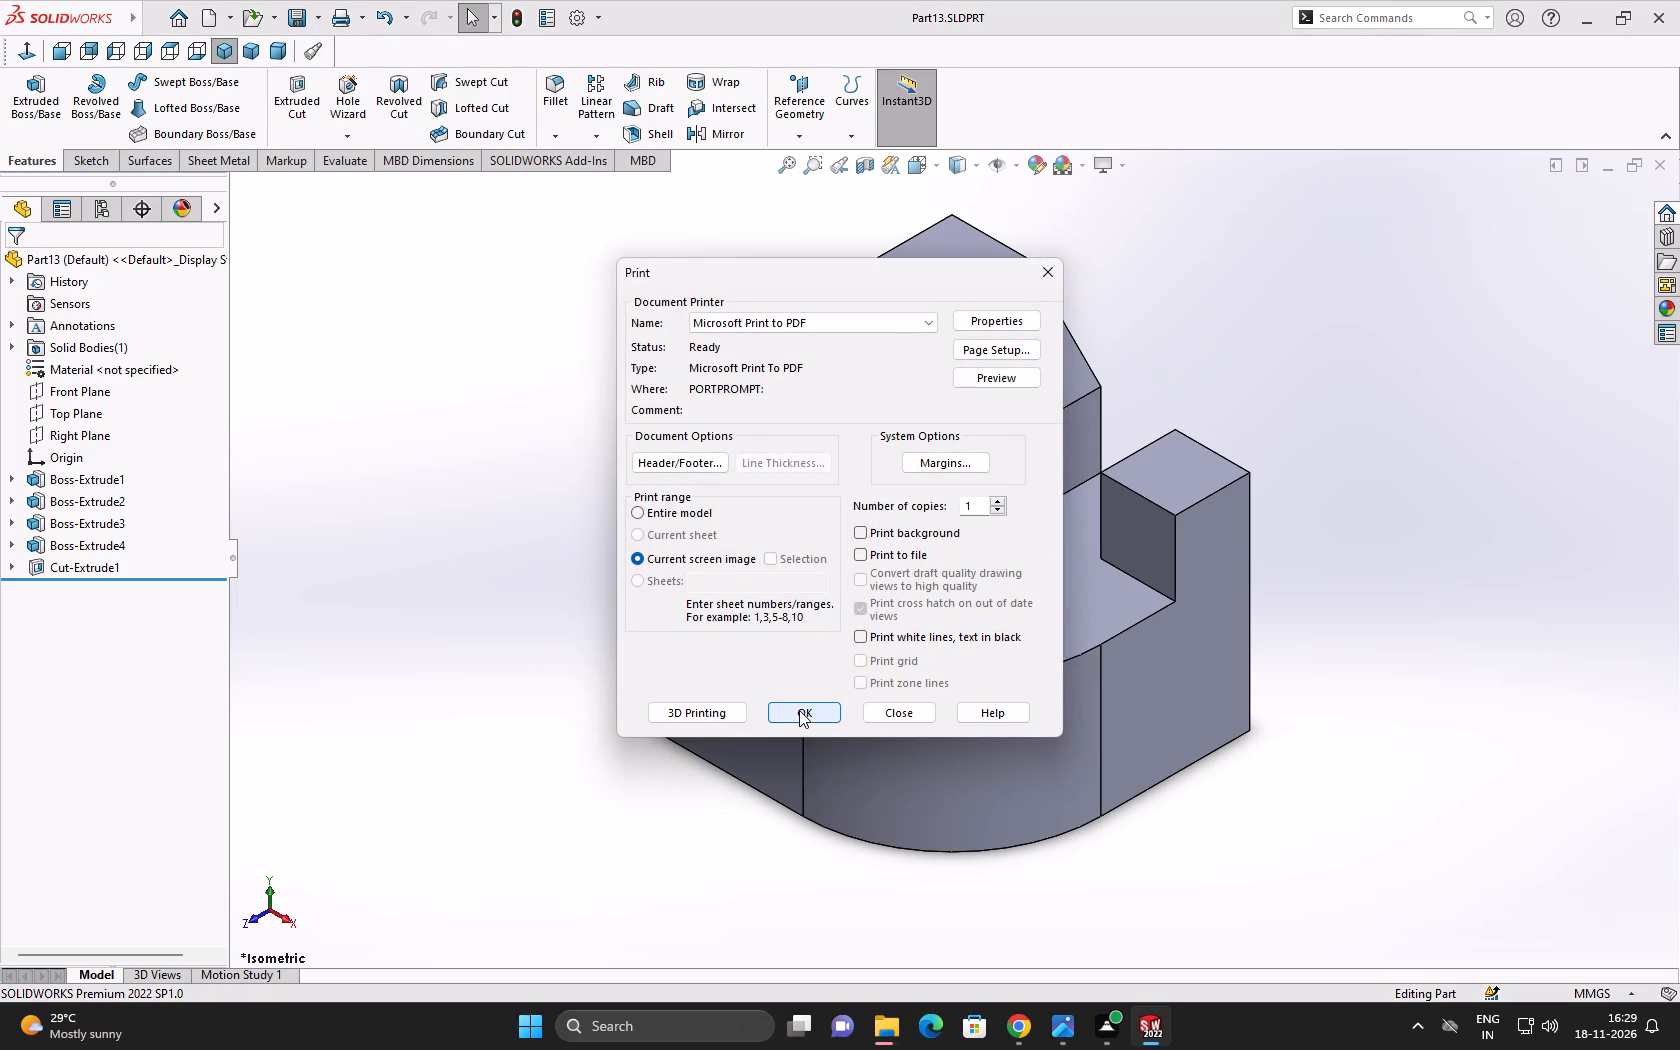
left_click(999, 375)
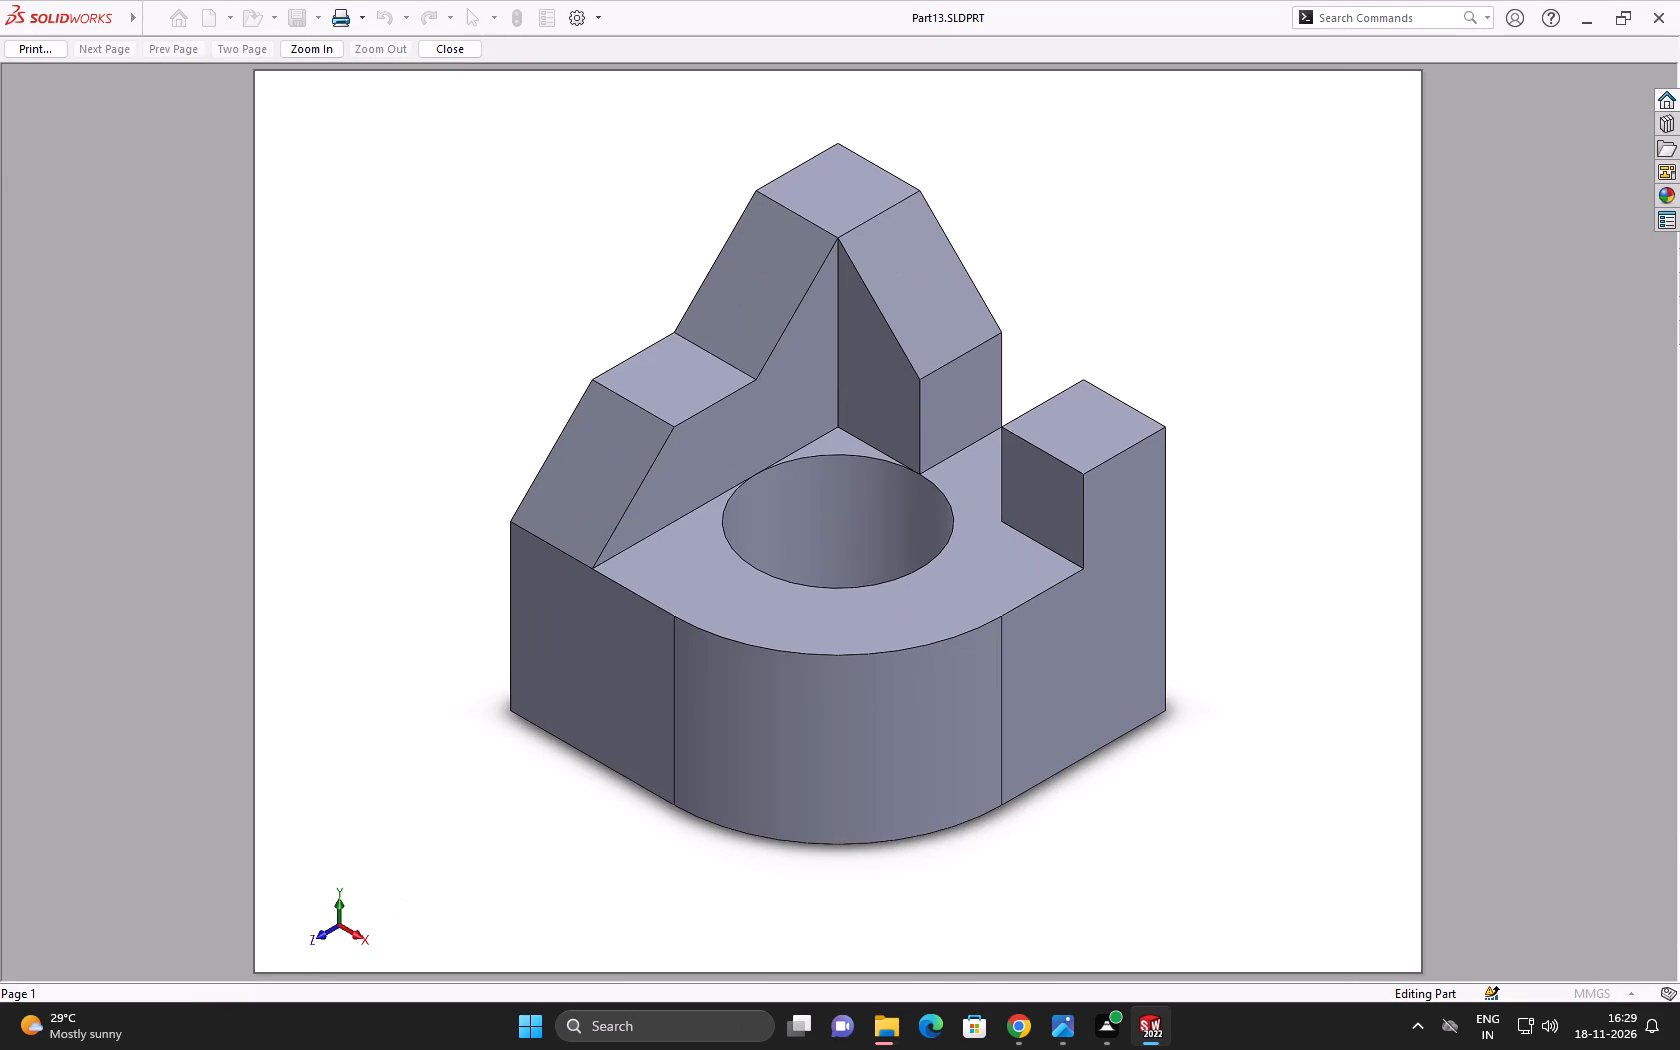
left_click(24, 49)
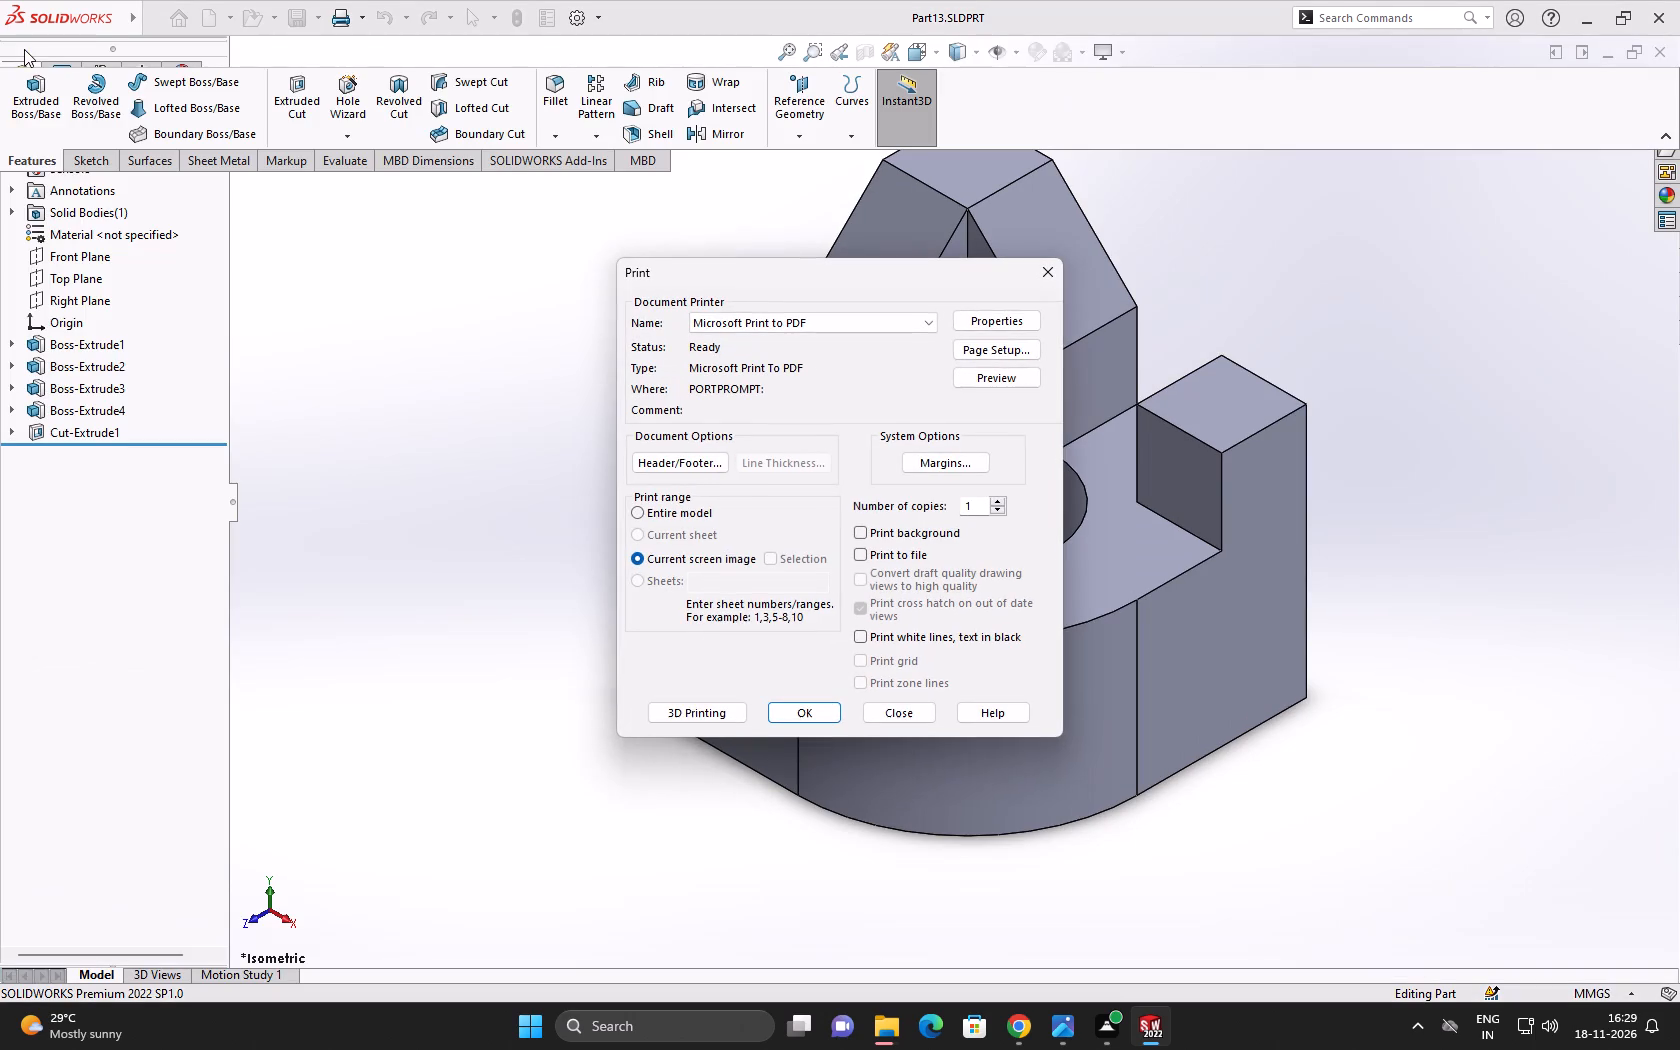
left_click(814, 712)
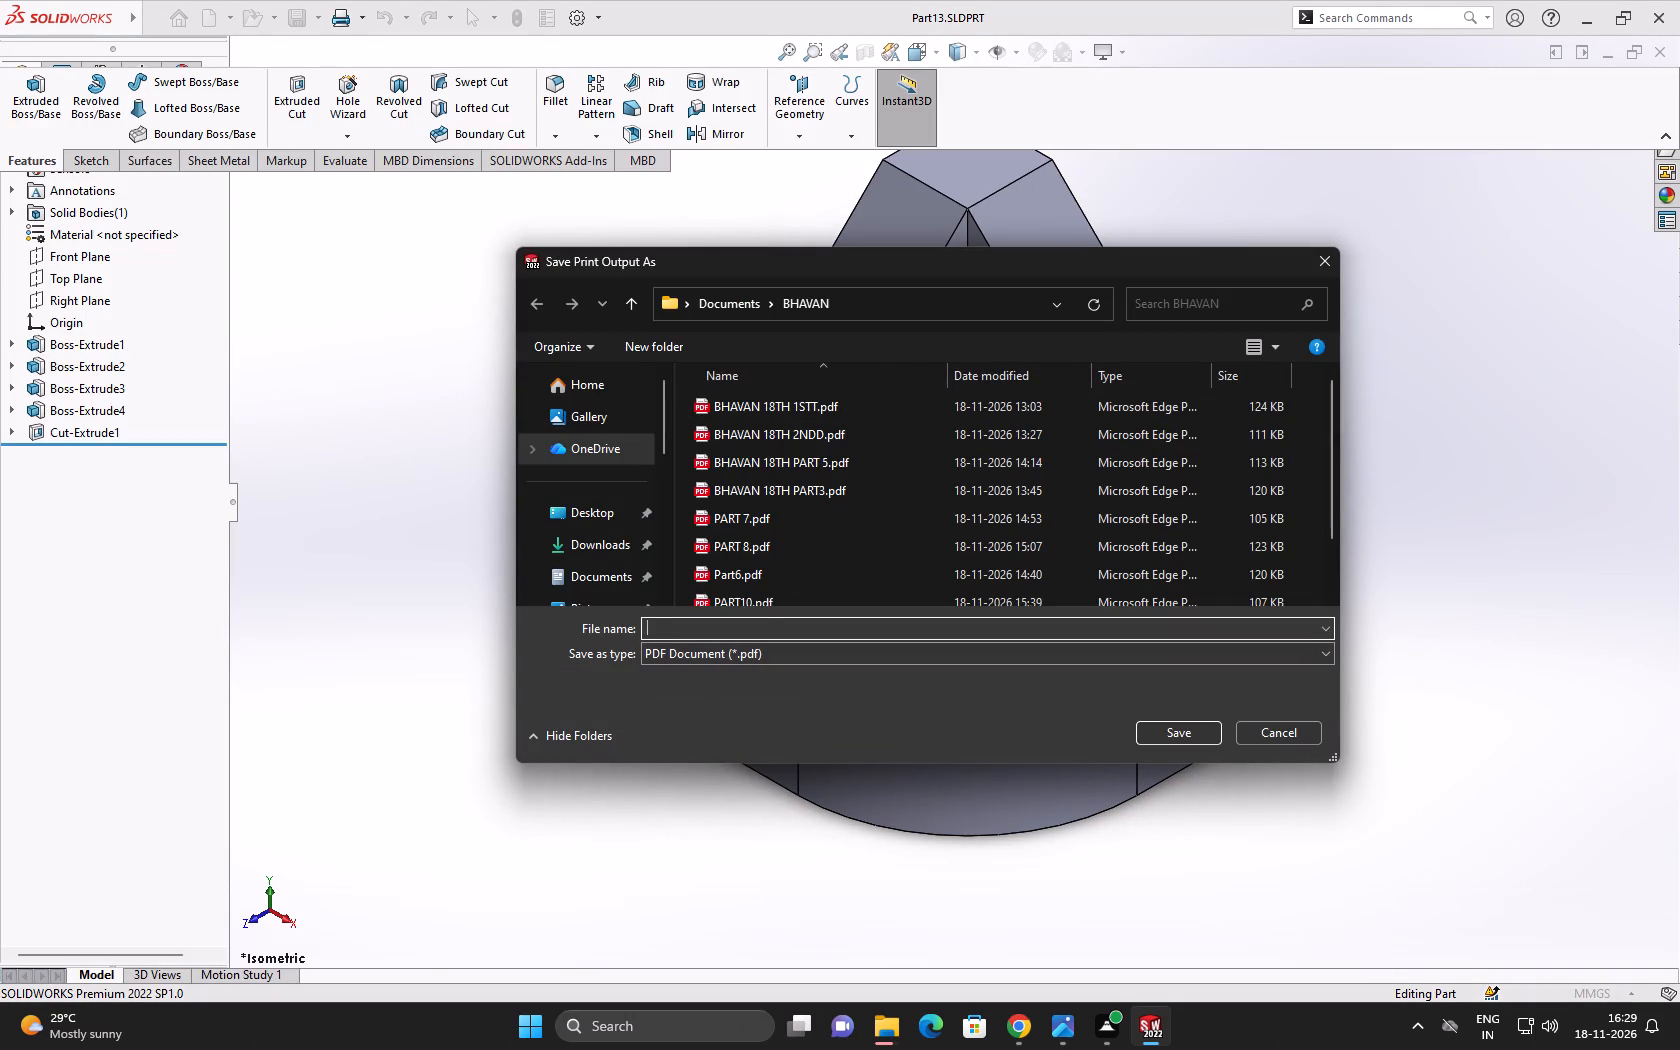
type("PART13")
key("space")
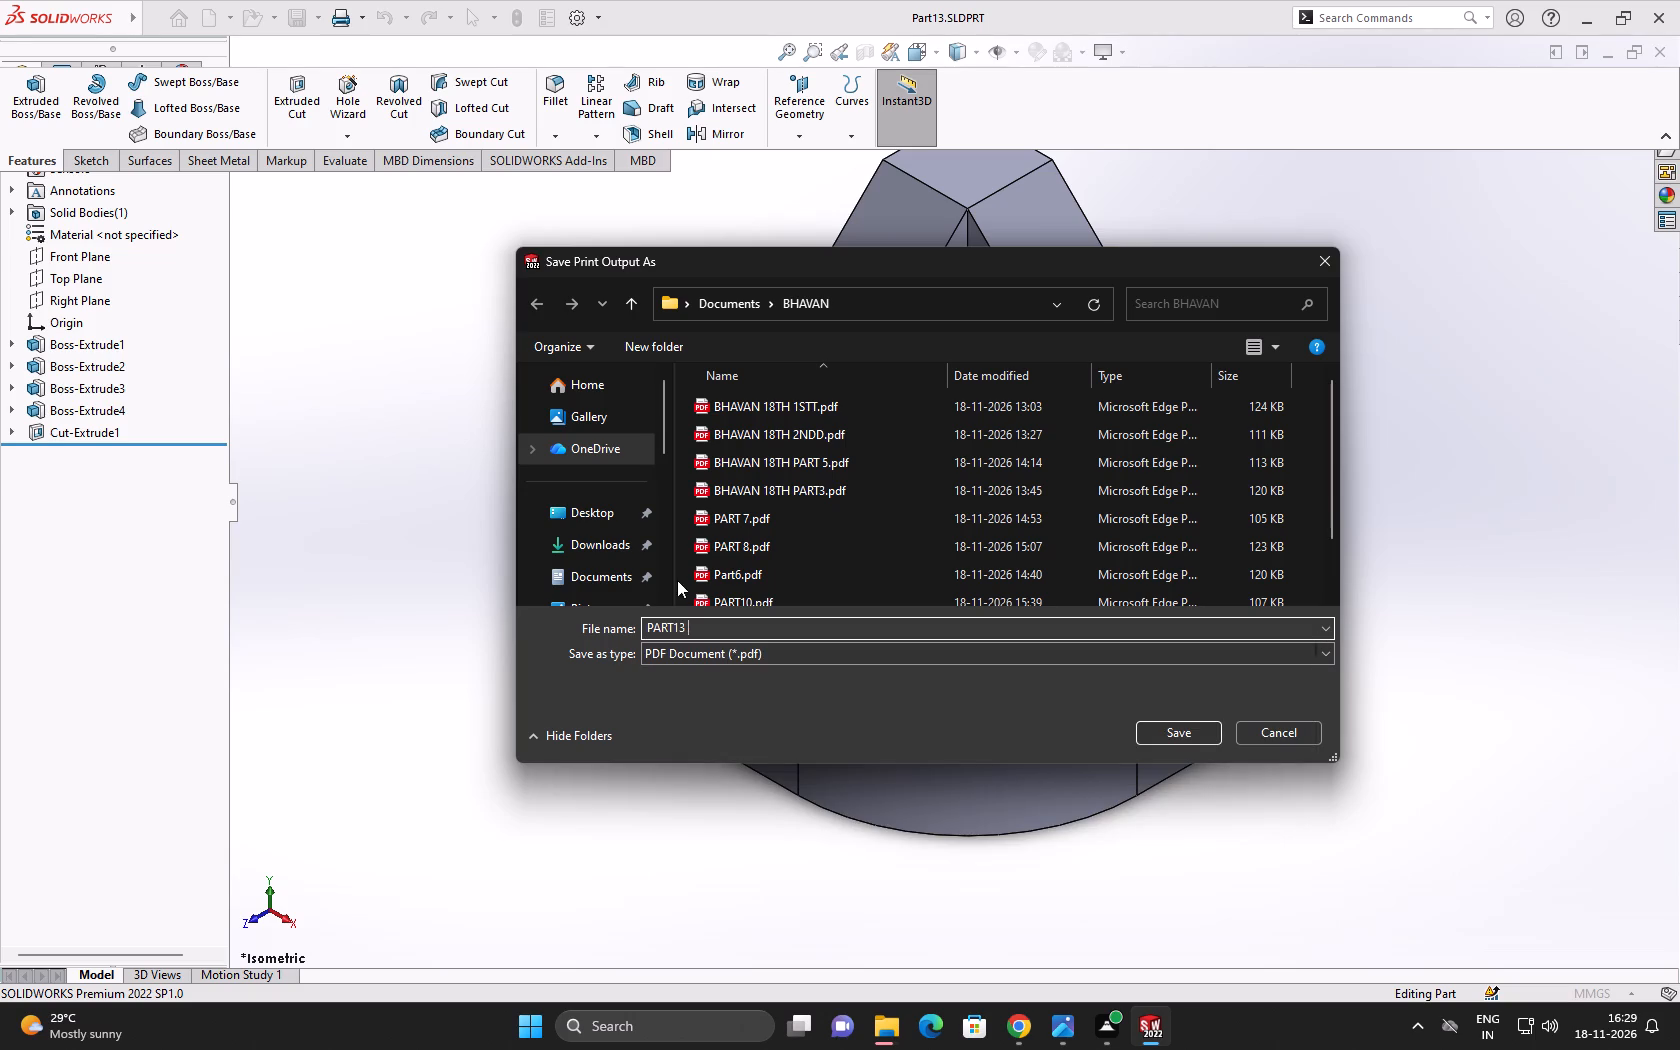
left_click(1154, 736)
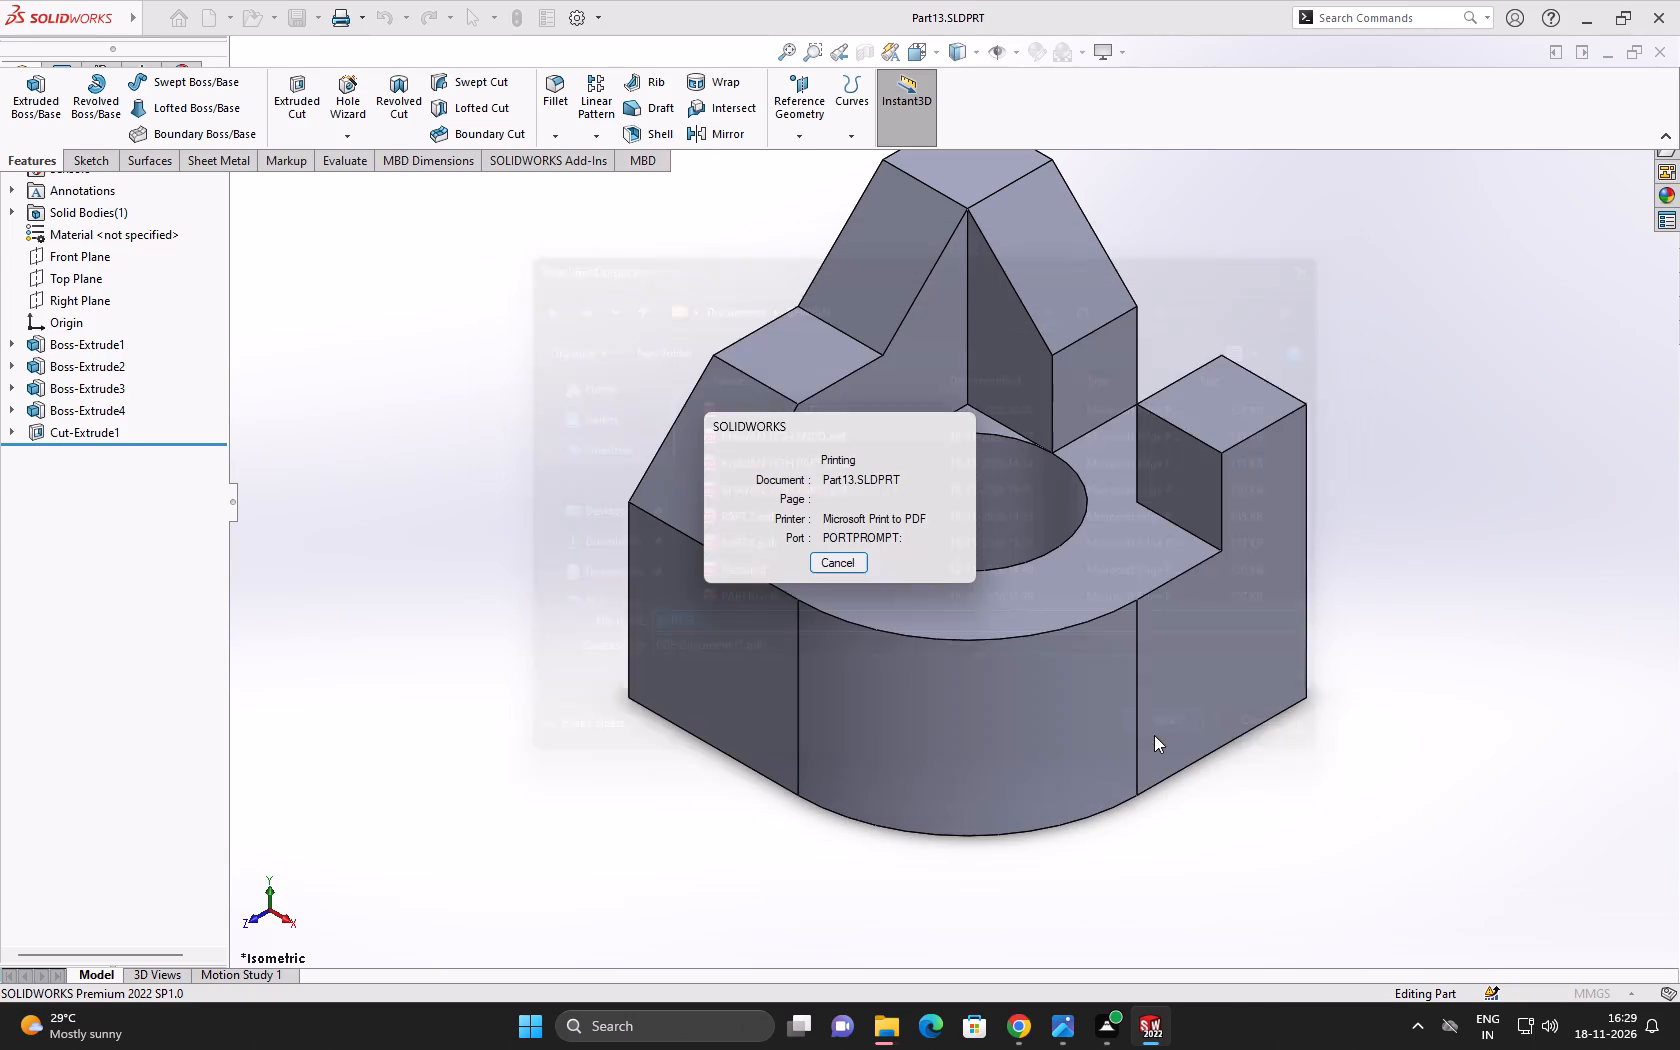